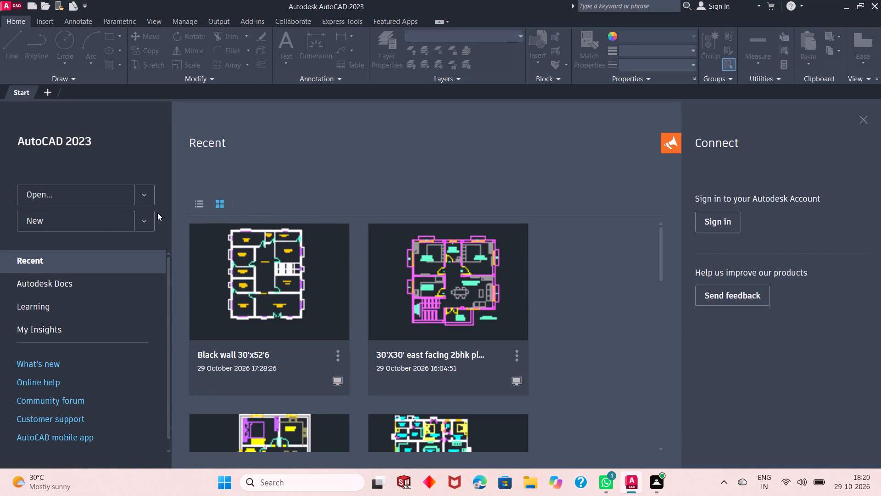
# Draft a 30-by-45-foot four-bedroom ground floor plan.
# Create a new blank drawing.
pyautogui.click(105, 216)
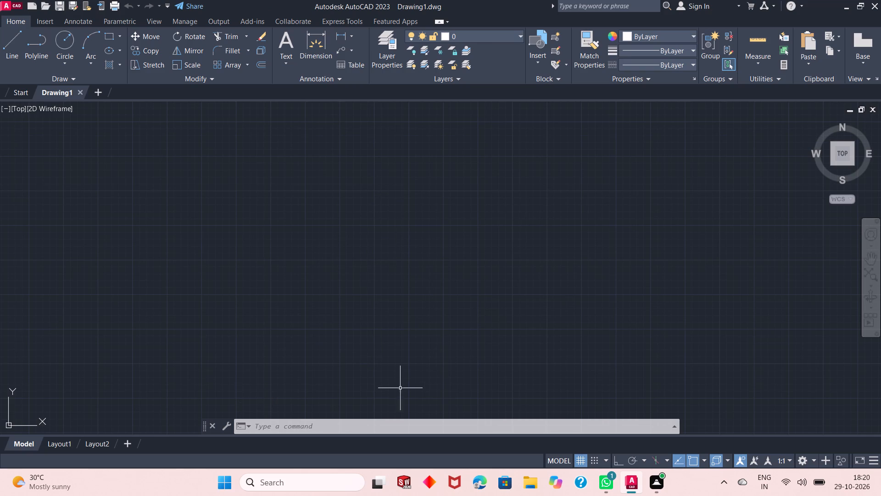
# Turn on command logging with LOGFILEON.
pyautogui.click(301, 428)
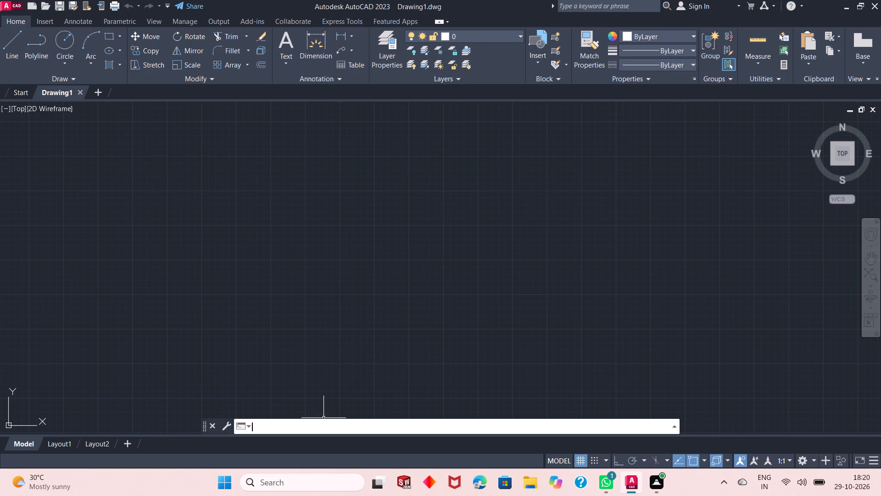
pyautogui.write('log')
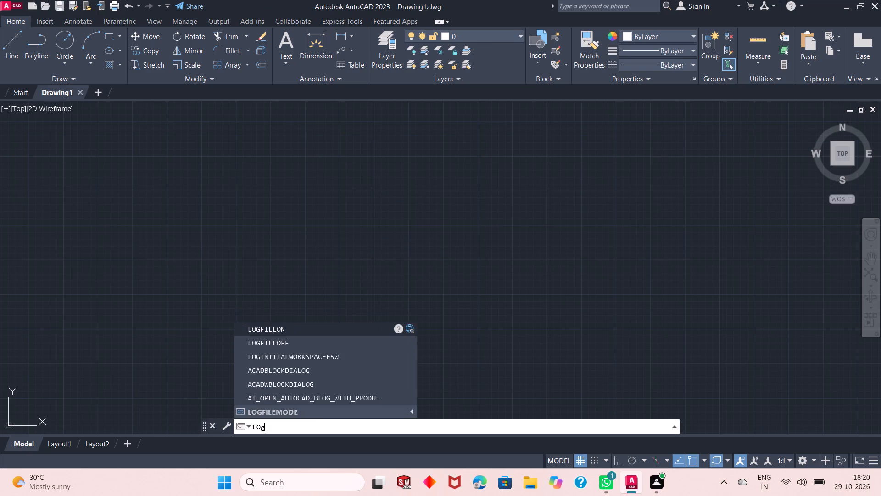
pyautogui.click(327, 325)
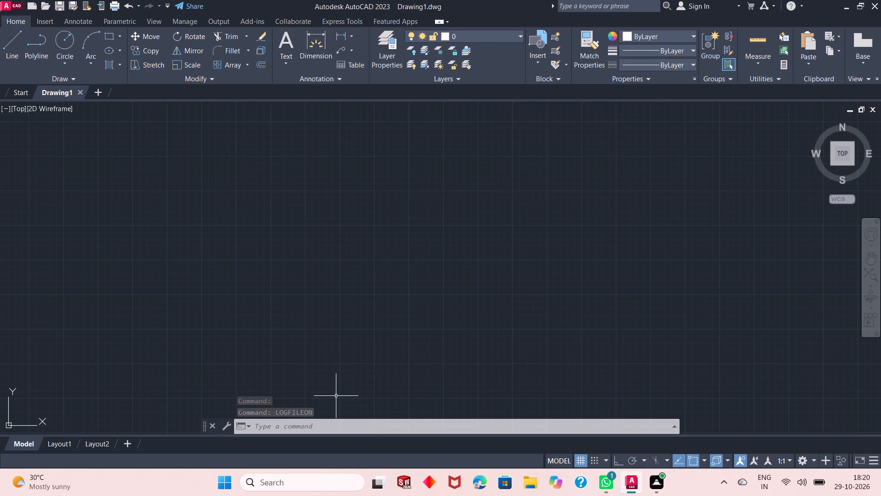
# Set the model space limits with the lower left corner at 0,0 and the upper right corner at 100,100.
pyautogui.write('lim')
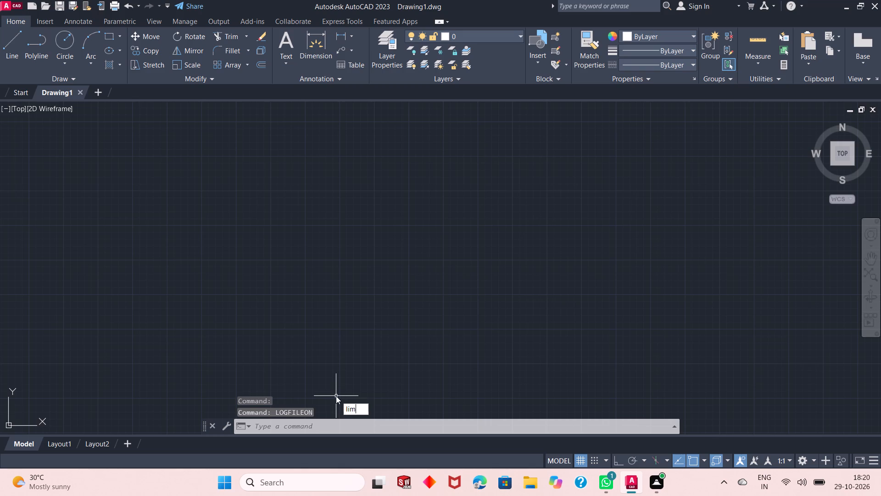
pyautogui.press('Return')
pyautogui.write('0,')
pyautogui.press('0')
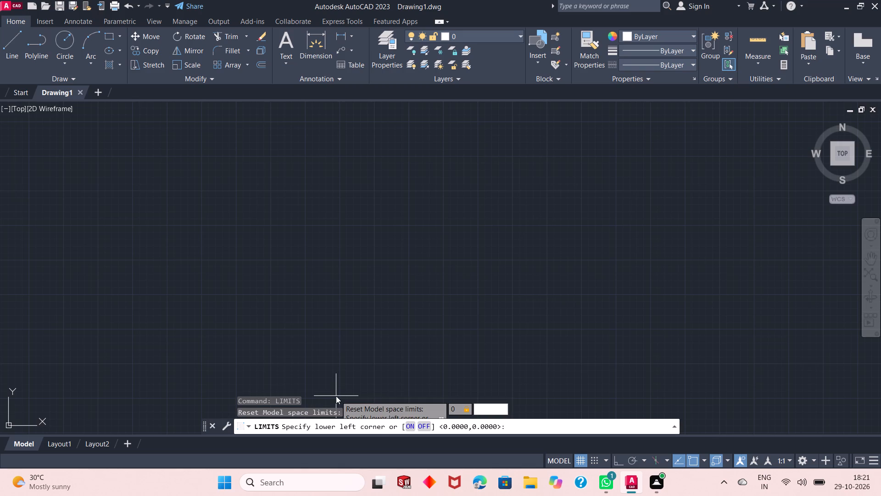
pyautogui.press('Return')
pyautogui.write('100')
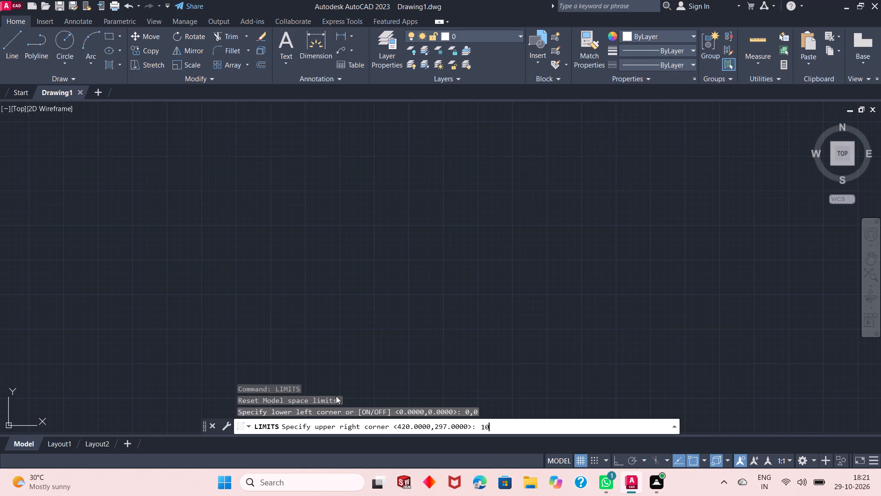
pyautogui.write(',100')
pyautogui.press('Return')
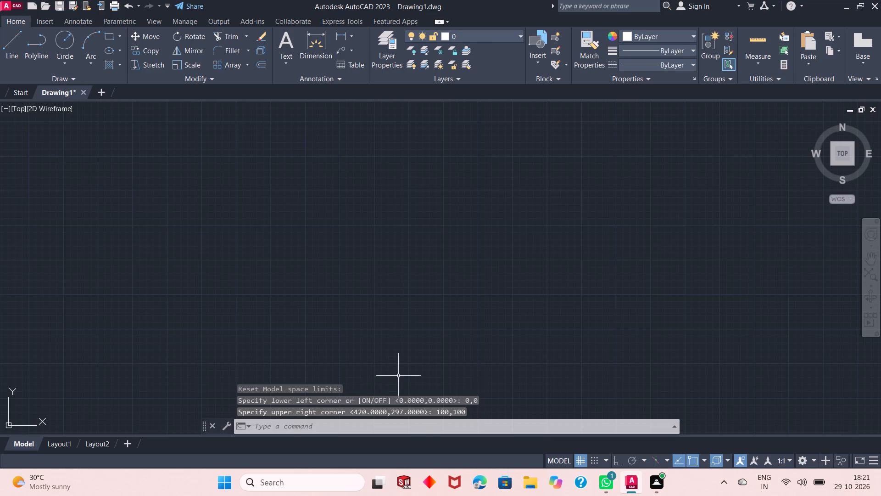
# Configure the drawing units to Engineering length with 0'-0" precision and an insertion scale in Inches.
pyautogui.write('un')
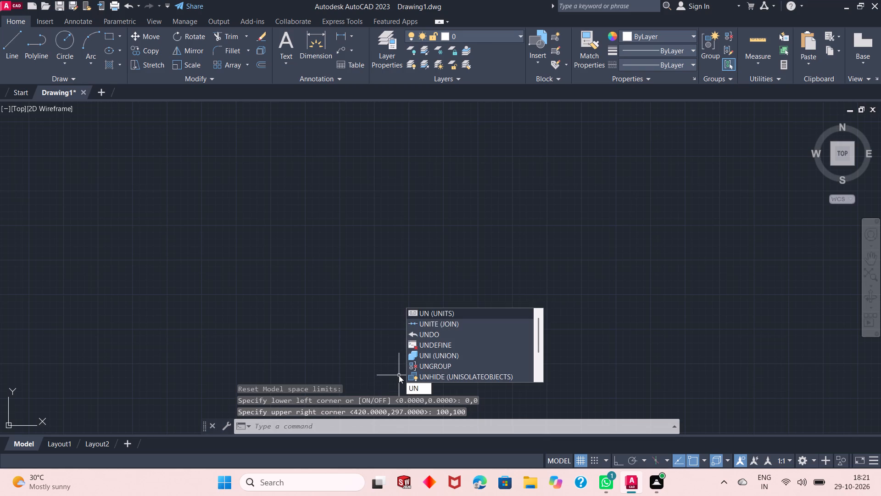
pyautogui.press('Return')
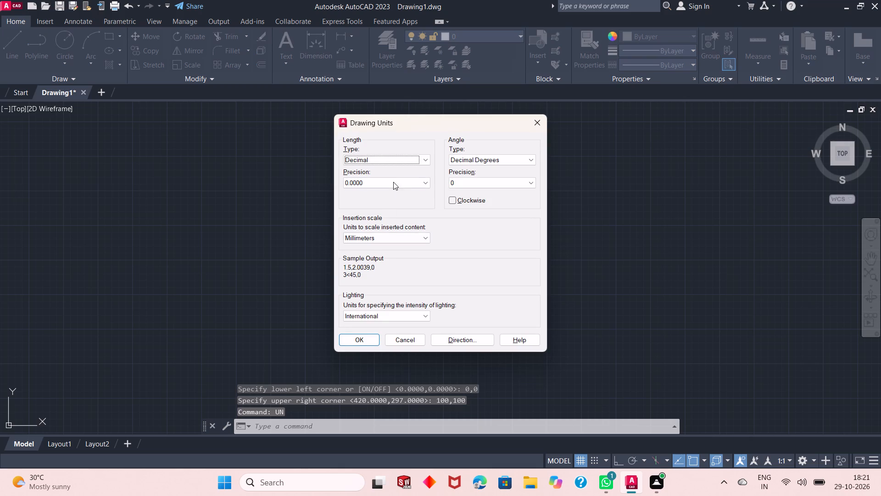
pyautogui.click(425, 161)
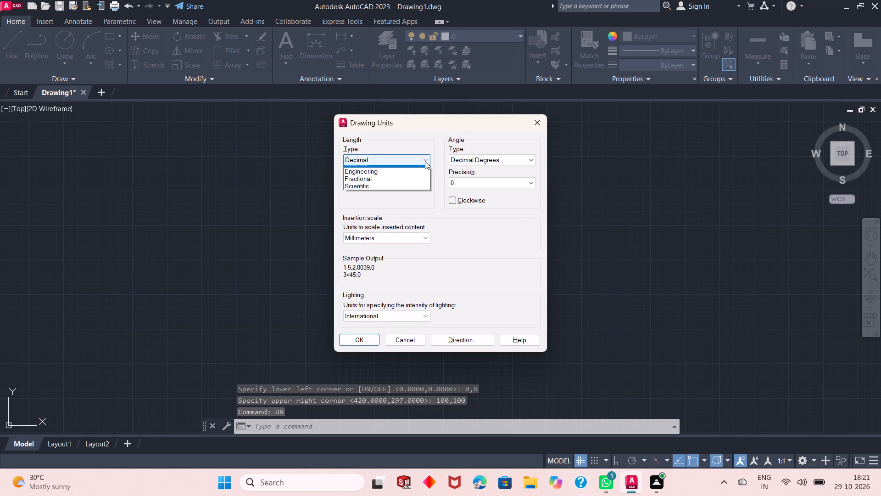
pyautogui.click(395, 186)
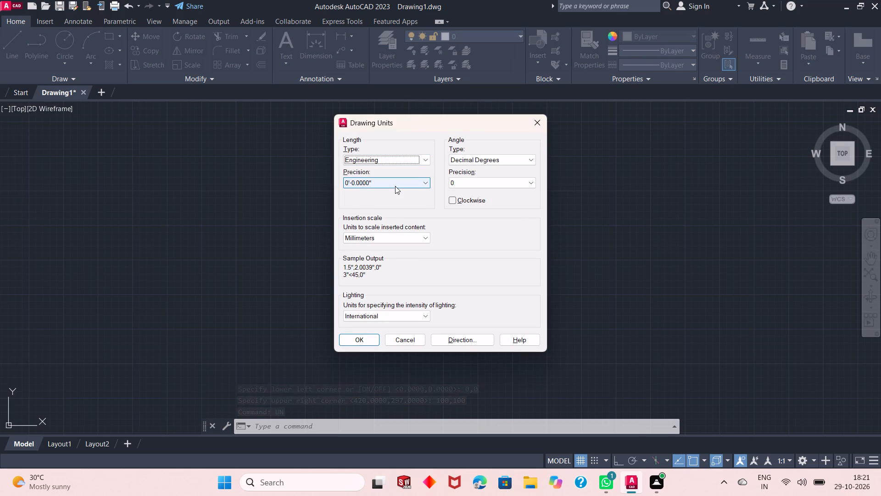
pyautogui.click(394, 186)
pyautogui.click(385, 193)
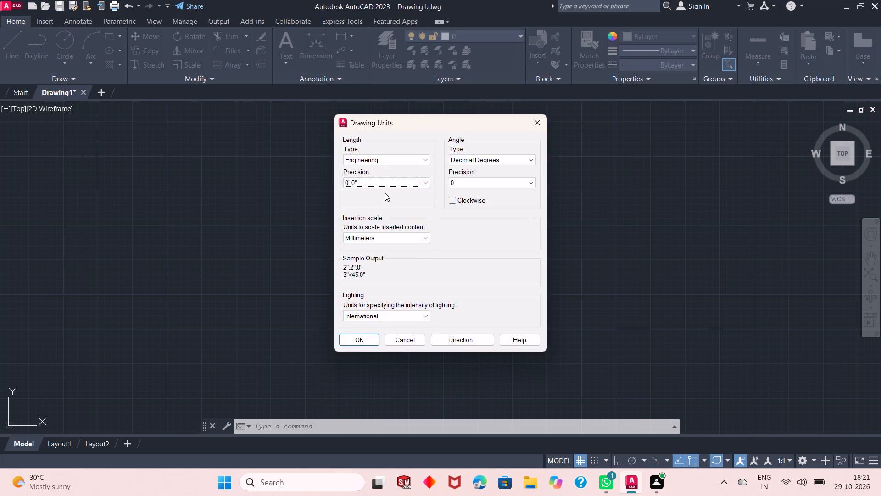
pyautogui.click(363, 240)
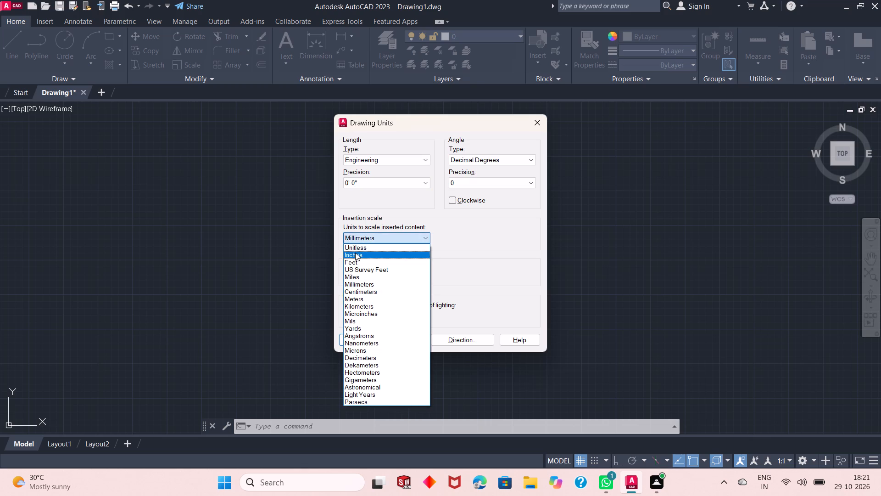
pyautogui.click(355, 253)
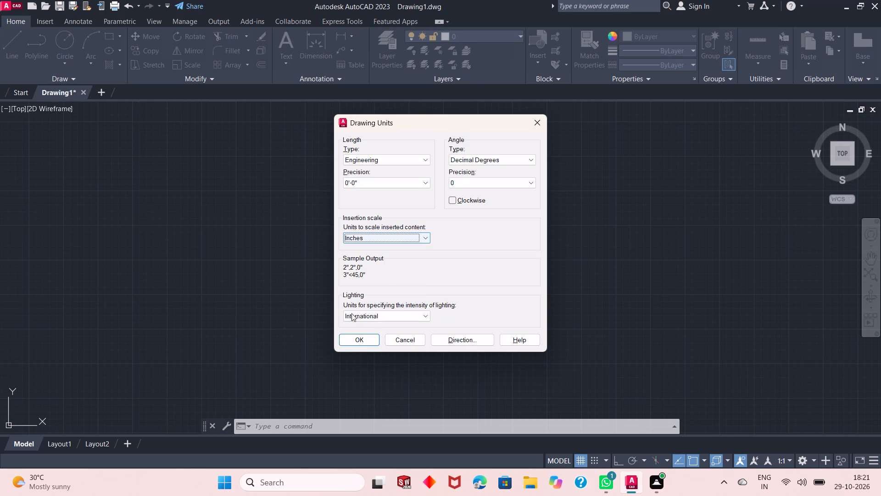
pyautogui.click(351, 339)
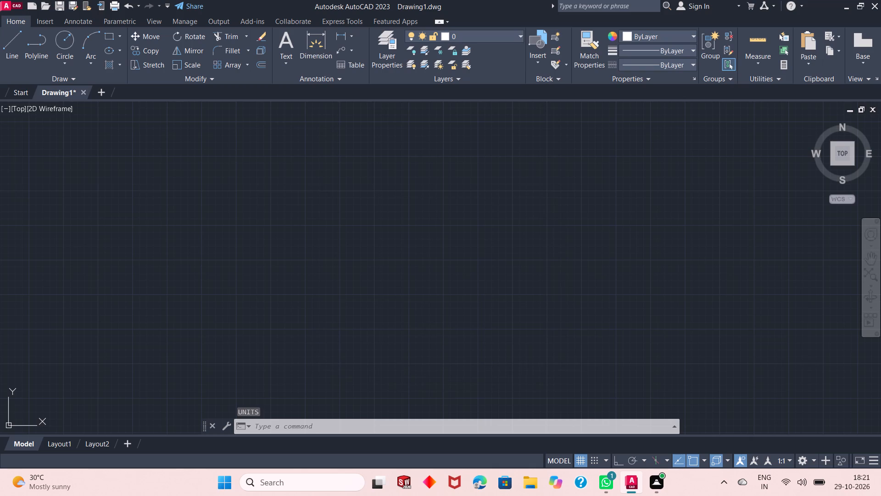
# Modify the ISO-25 dimension style's primary units to Engineering format with 0'-0" precision, and set the style current.
pyautogui.press('d')
pyautogui.press('Return')
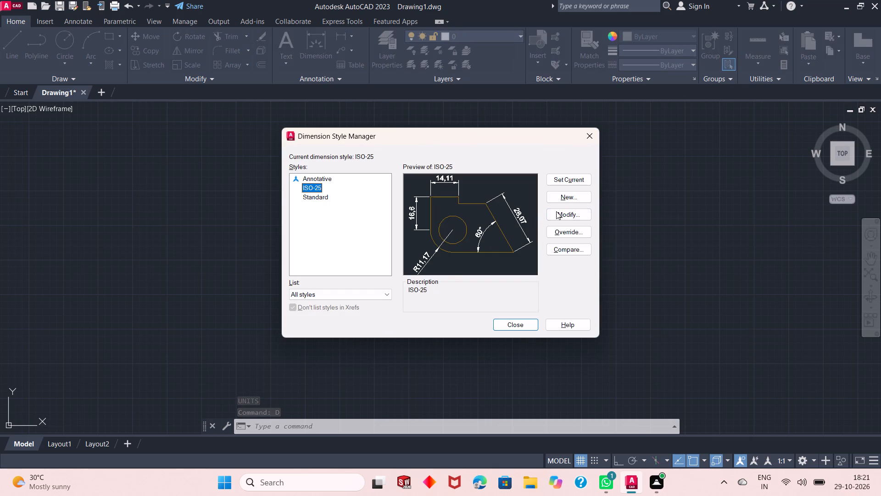
pyautogui.click(568, 211)
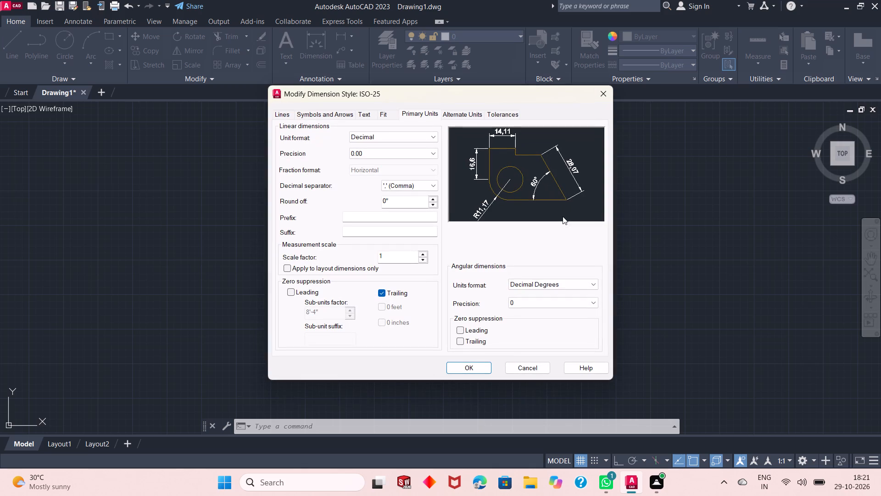
pyautogui.click(408, 136)
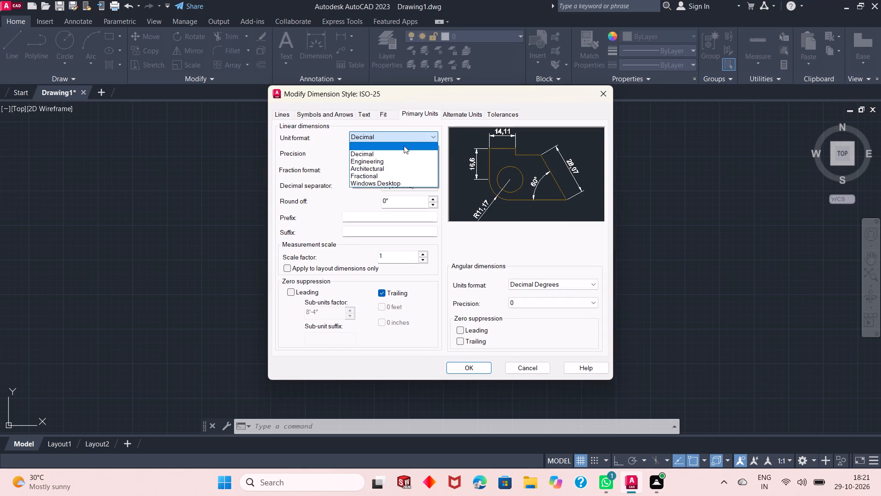
pyautogui.click(397, 159)
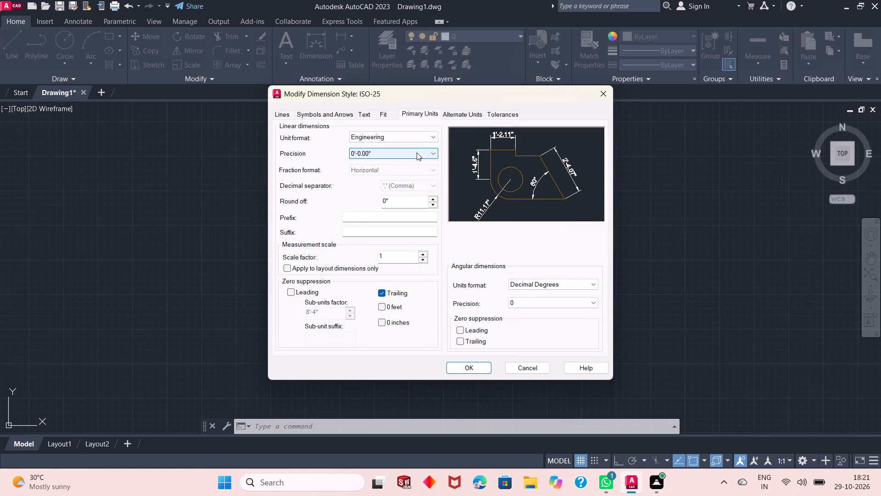
pyautogui.click(417, 152)
pyautogui.click(405, 159)
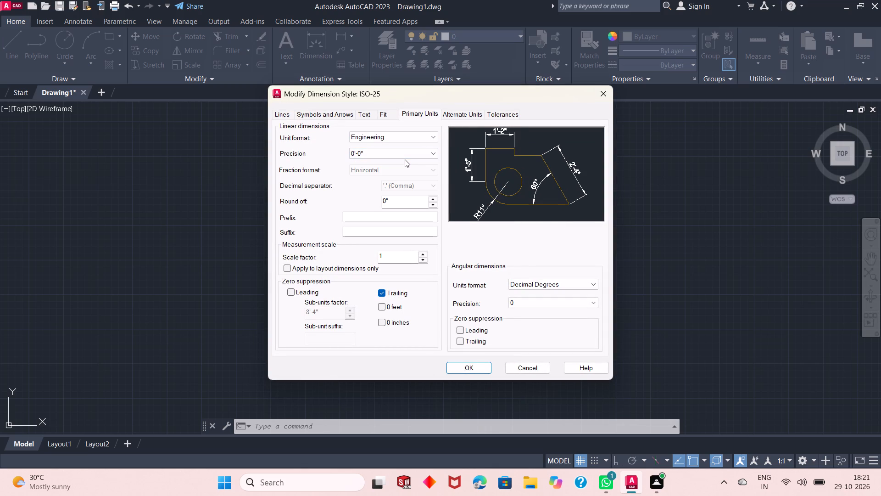
pyautogui.click(454, 366)
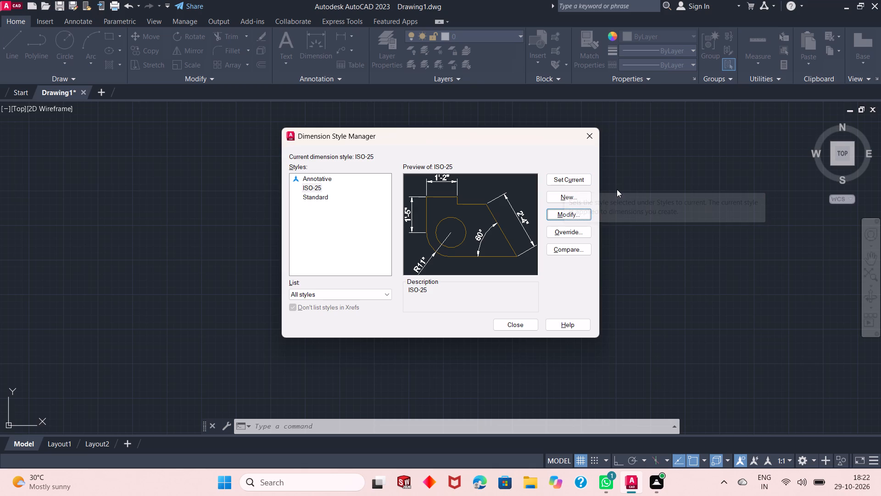
pyautogui.click(577, 180)
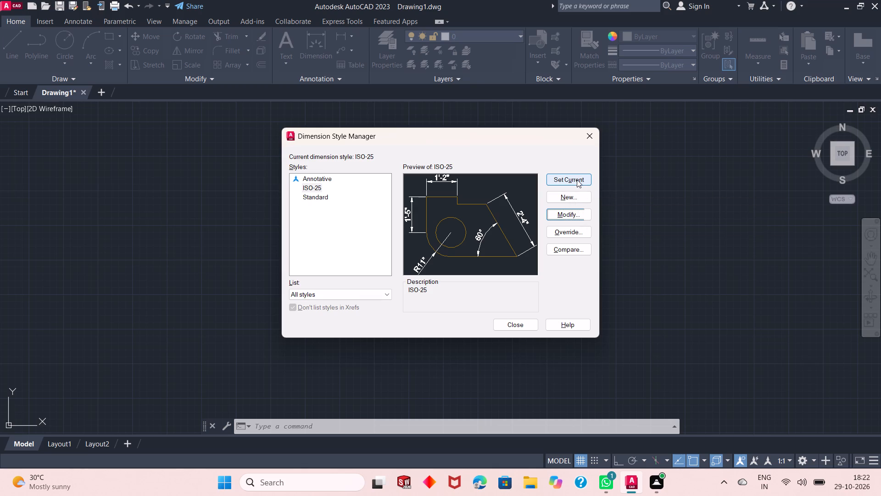
pyautogui.click(576, 180)
pyautogui.click(595, 139)
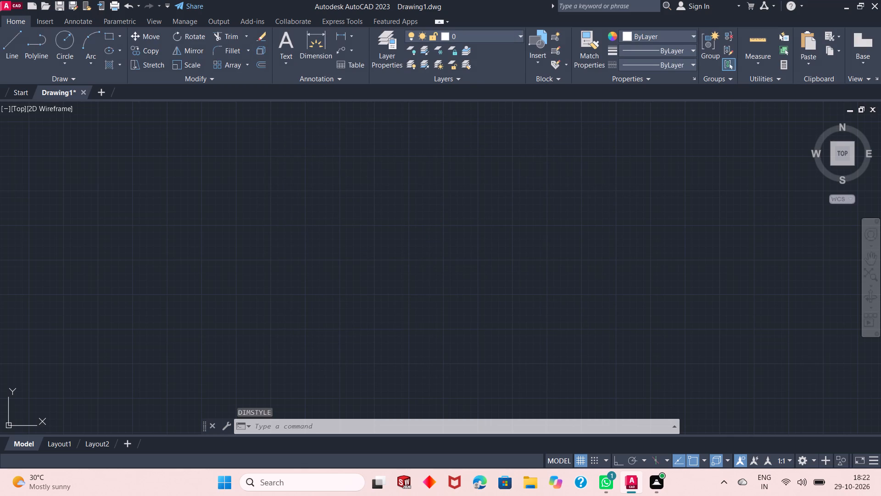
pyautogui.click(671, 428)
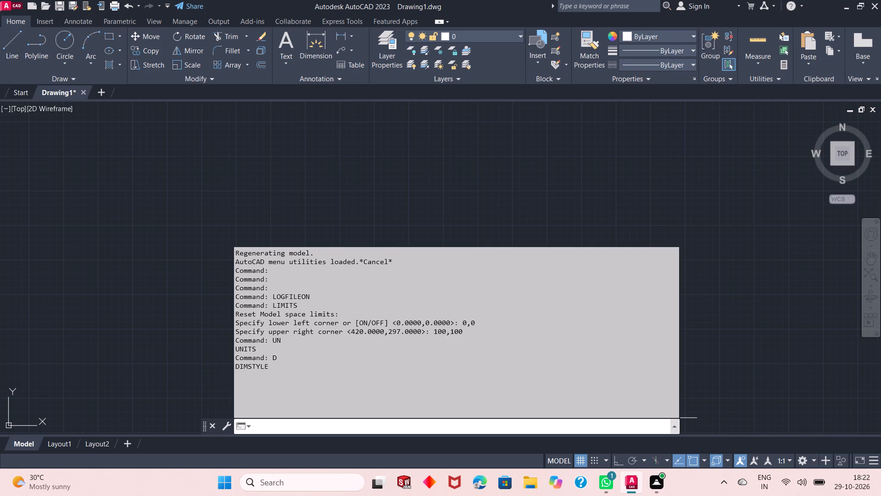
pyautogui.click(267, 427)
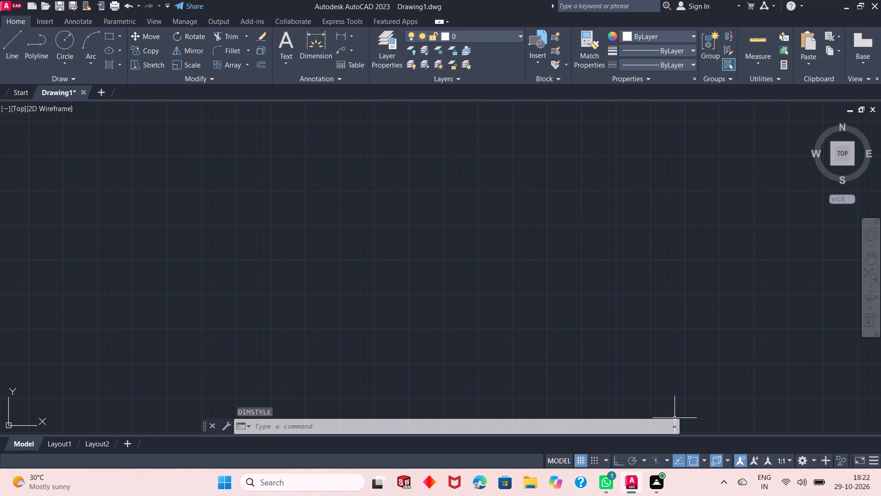
# Add three new layers to the drawing in the Layer Properties Manager.
pyautogui.click(390, 51)
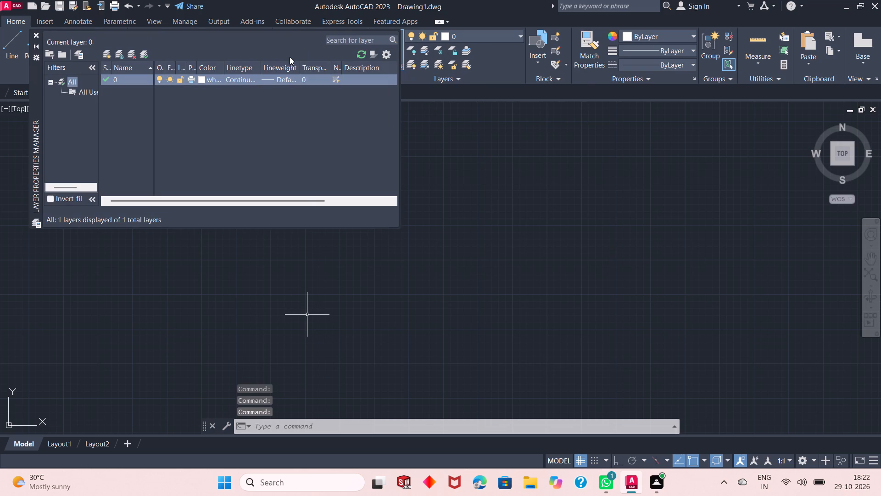
pyautogui.click(112, 58)
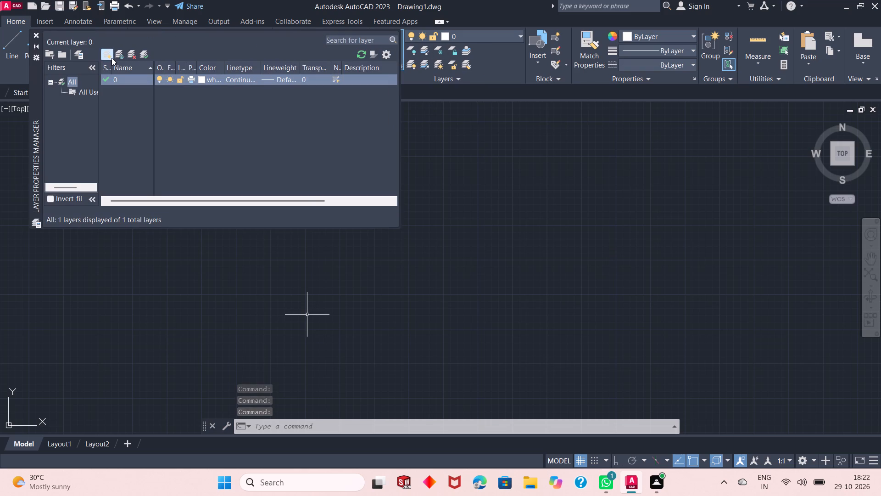
pyautogui.click(112, 58)
pyautogui.click(112, 58)
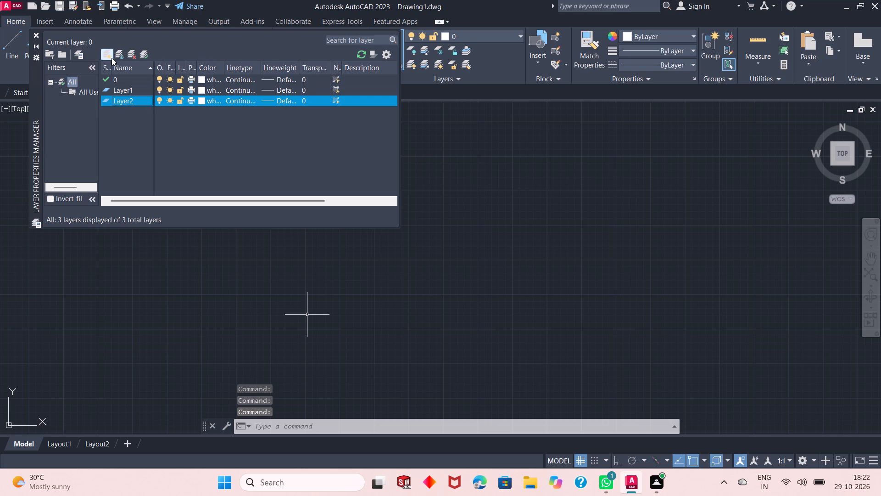
# Set the color of Layer1 to index color 121.
pyautogui.click(201, 90)
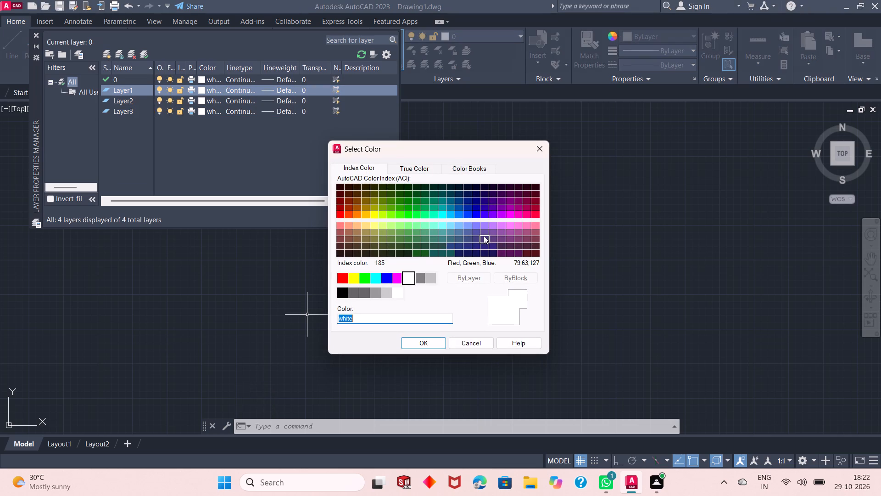
pyautogui.click(439, 222)
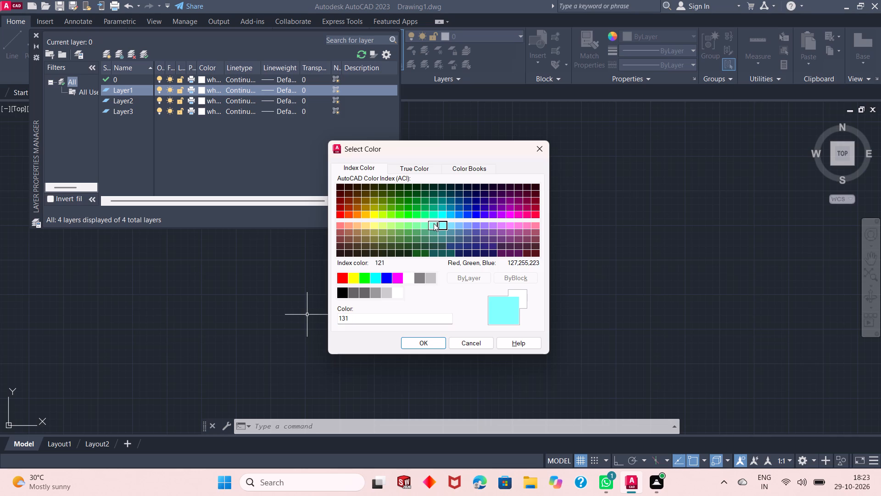
pyautogui.click(434, 223)
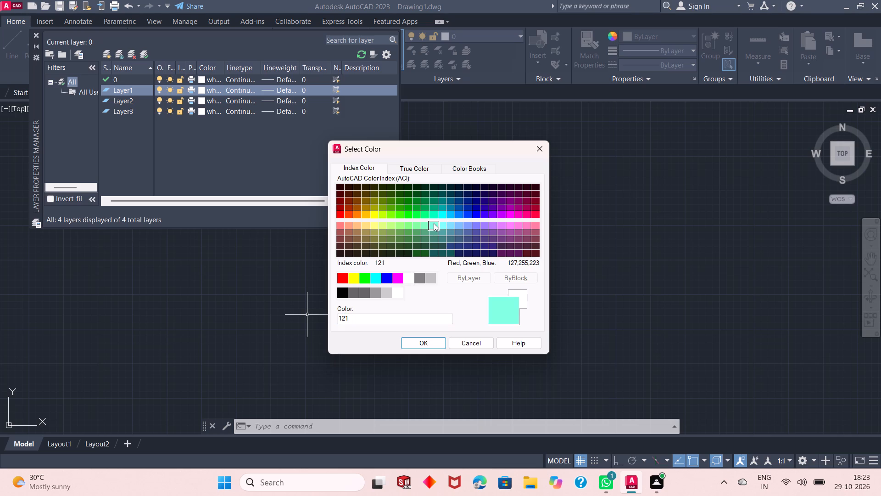
pyautogui.click(424, 344)
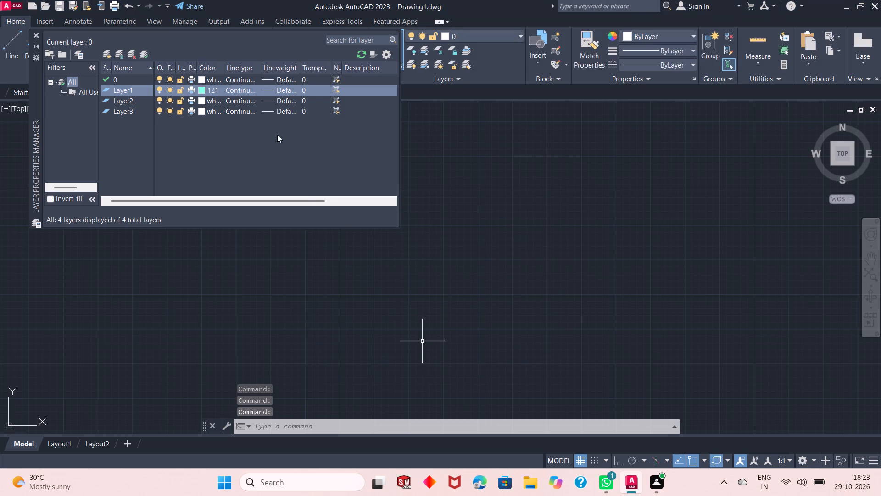
# Set the color of Layer2 to index color 211.
pyautogui.click(204, 101)
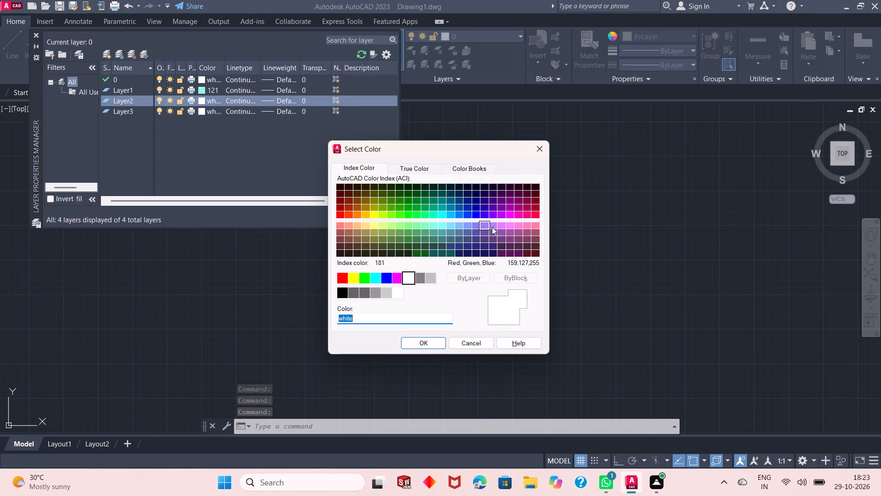
pyautogui.click(509, 225)
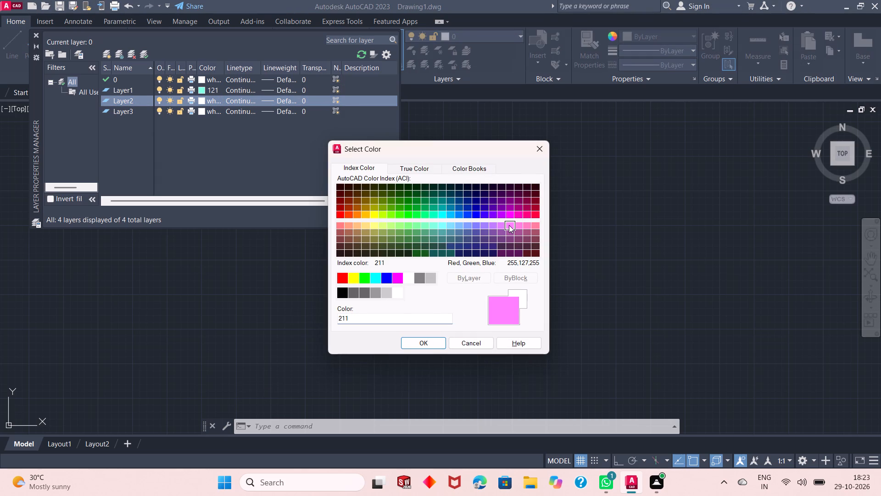
pyautogui.click(418, 338)
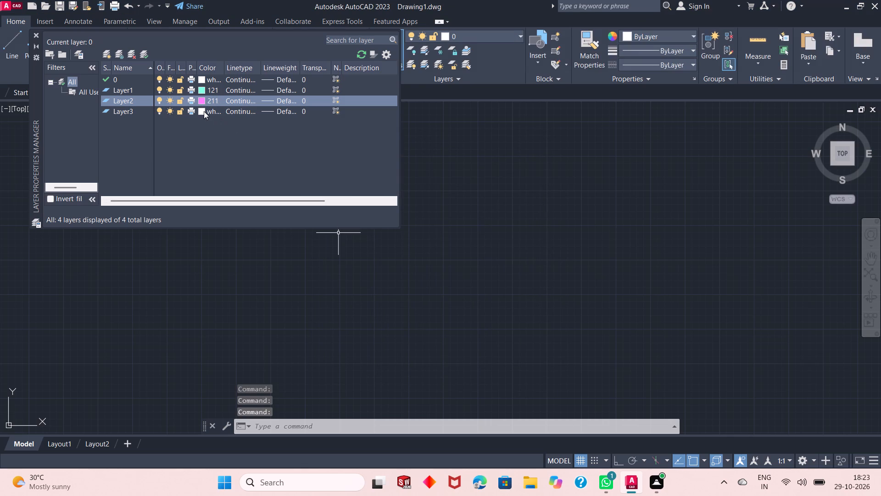
# Set the color of Layer3 to index color 50.
pyautogui.click(200, 111)
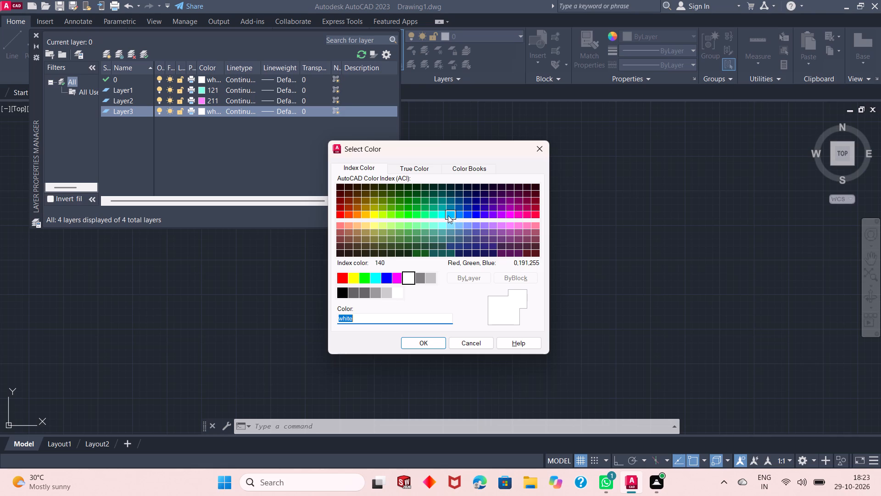
pyautogui.click(376, 221)
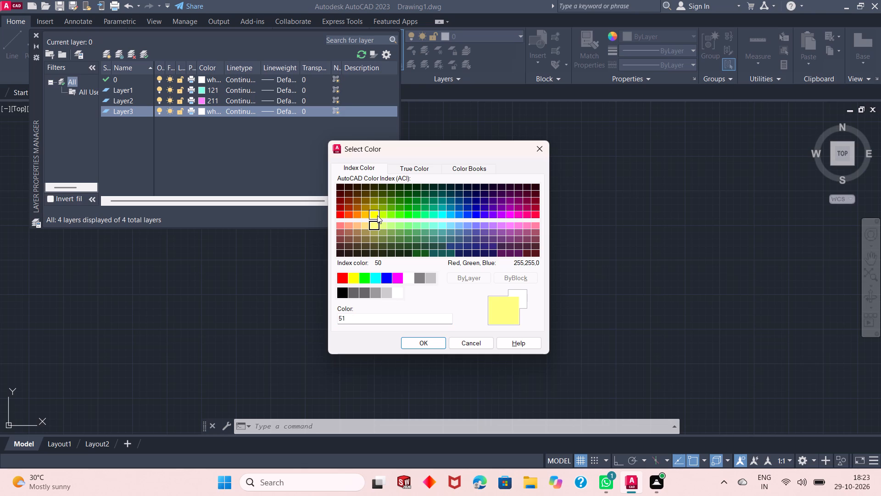
pyautogui.click(377, 215)
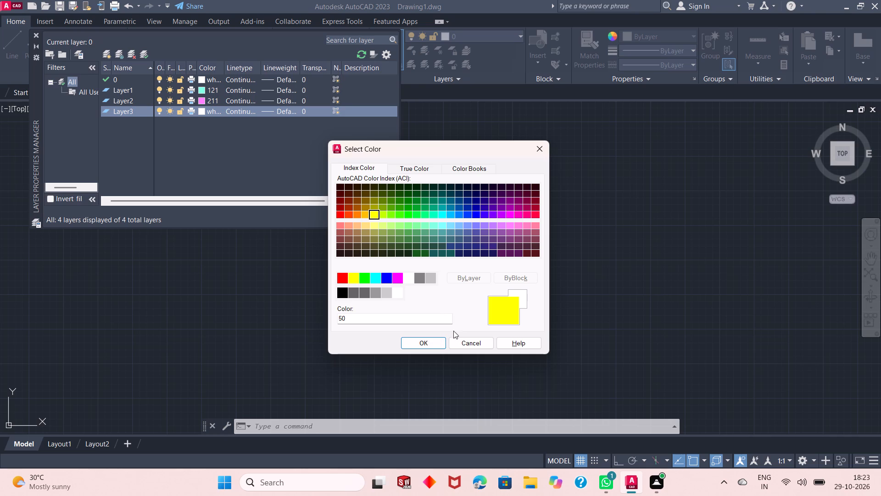
pyautogui.click(433, 340)
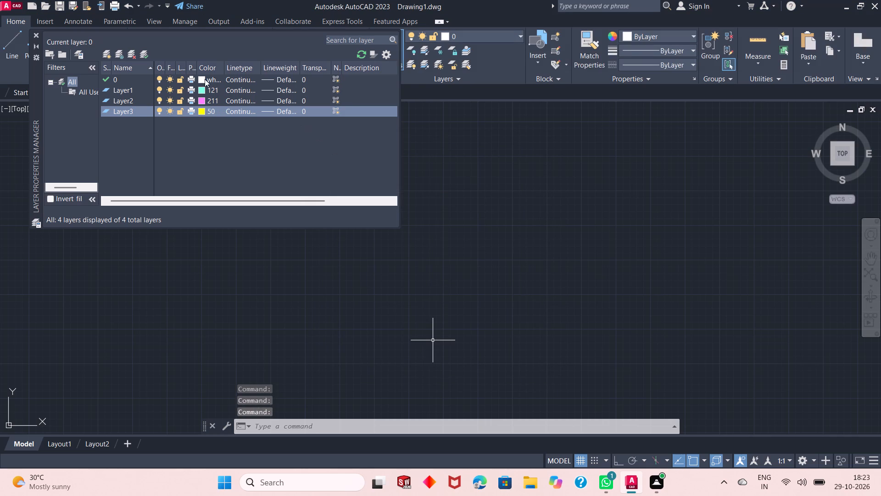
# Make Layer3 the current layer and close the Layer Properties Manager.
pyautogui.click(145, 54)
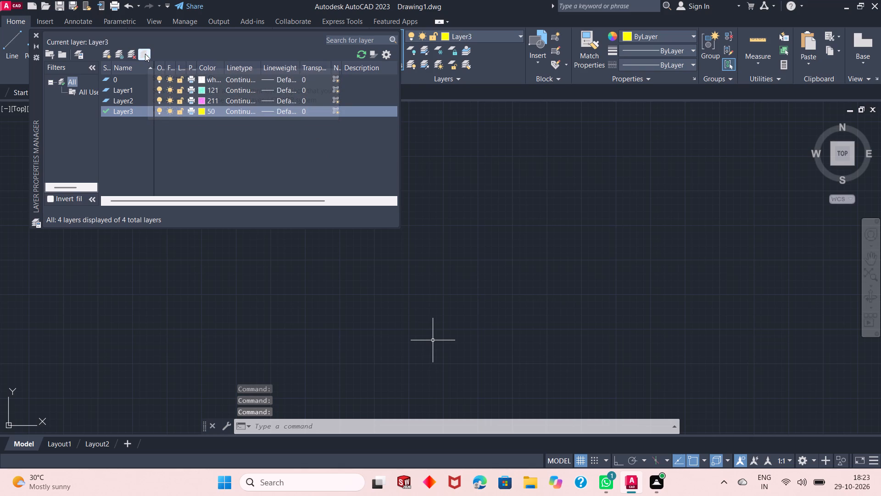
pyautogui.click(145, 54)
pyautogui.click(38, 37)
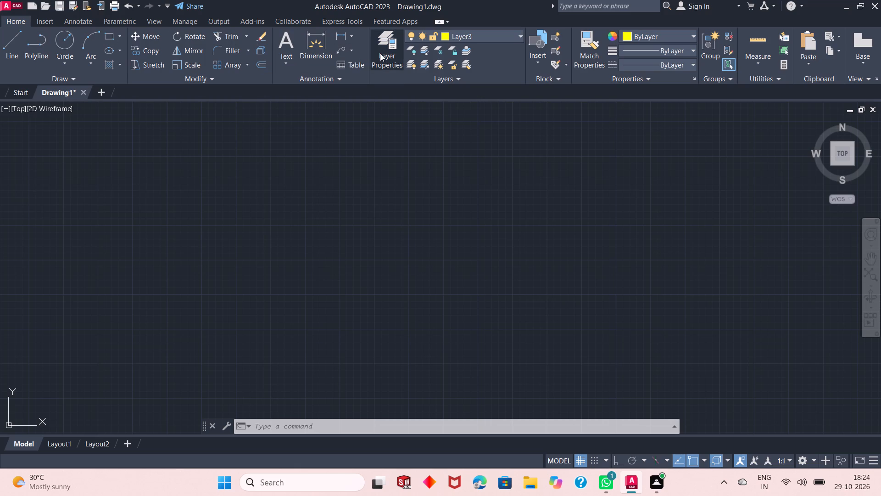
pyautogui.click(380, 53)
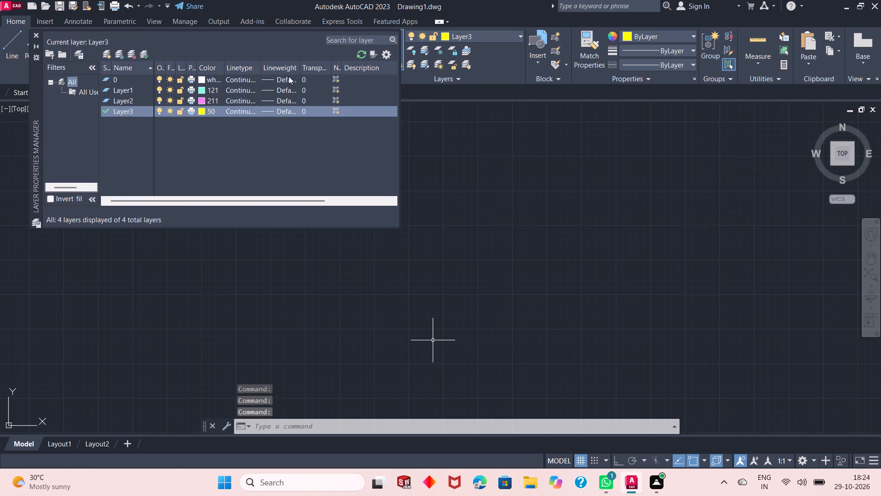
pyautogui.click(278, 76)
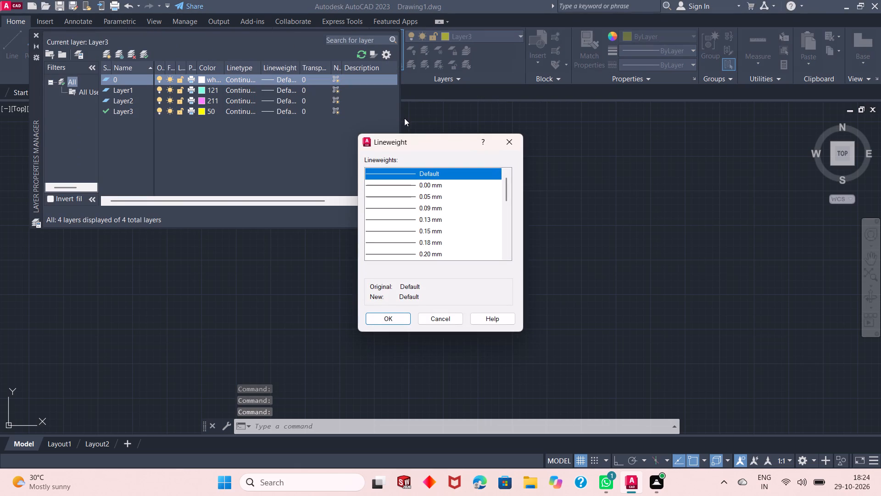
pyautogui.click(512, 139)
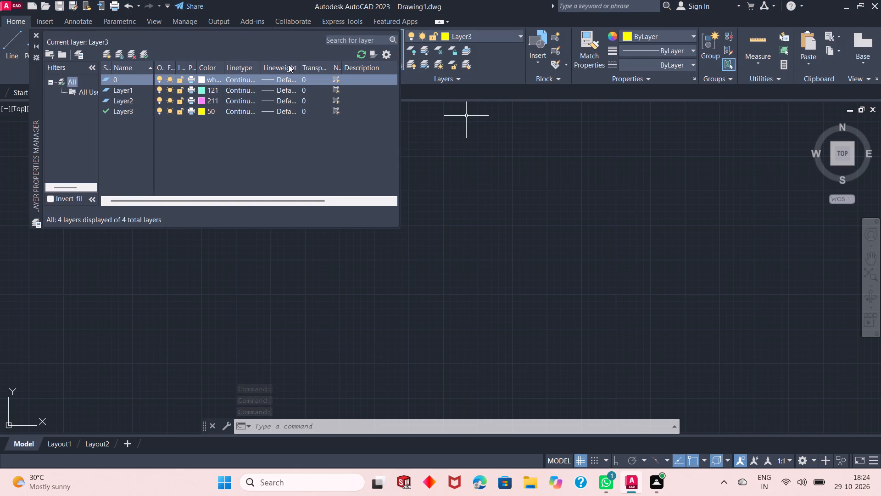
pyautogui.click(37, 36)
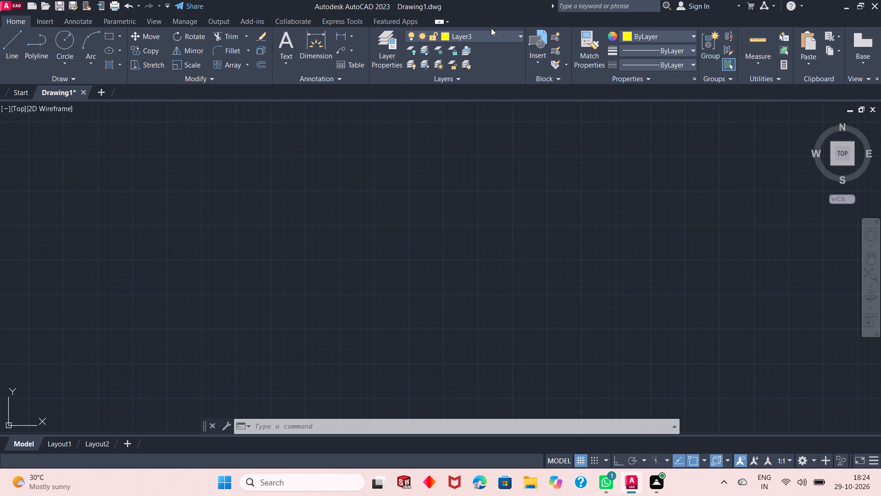
# Make layer 0 the current layer.
pyautogui.click(496, 37)
pyautogui.click(487, 49)
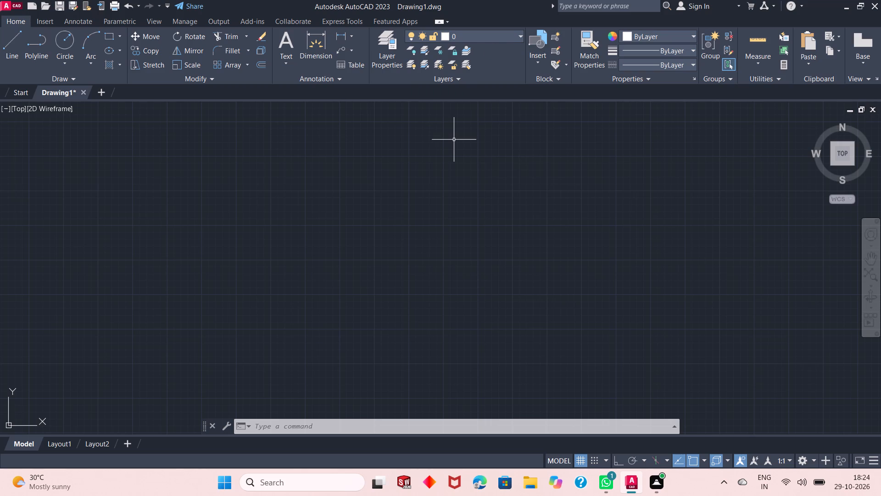
pyautogui.click(508, 35)
pyautogui.click(508, 35)
# Draw a rectangle 30' wide and 45' high in the upper middle of the drawing area.
pyautogui.click(110, 37)
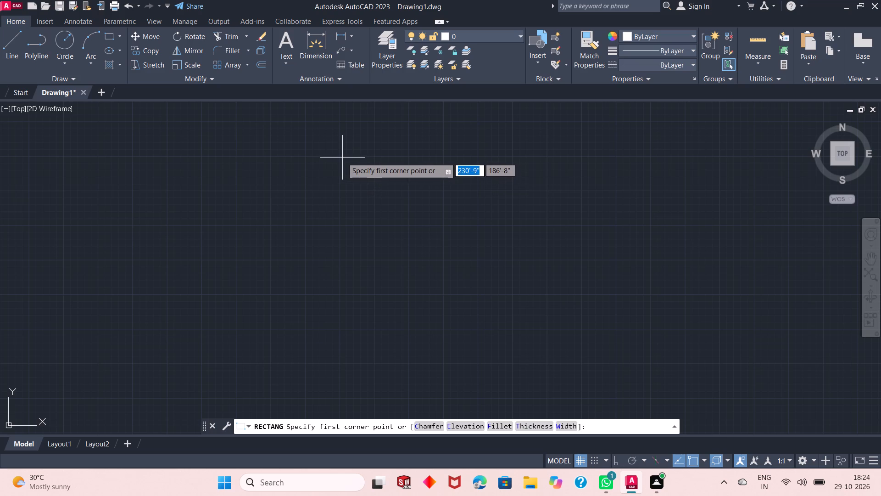
pyautogui.click(342, 157)
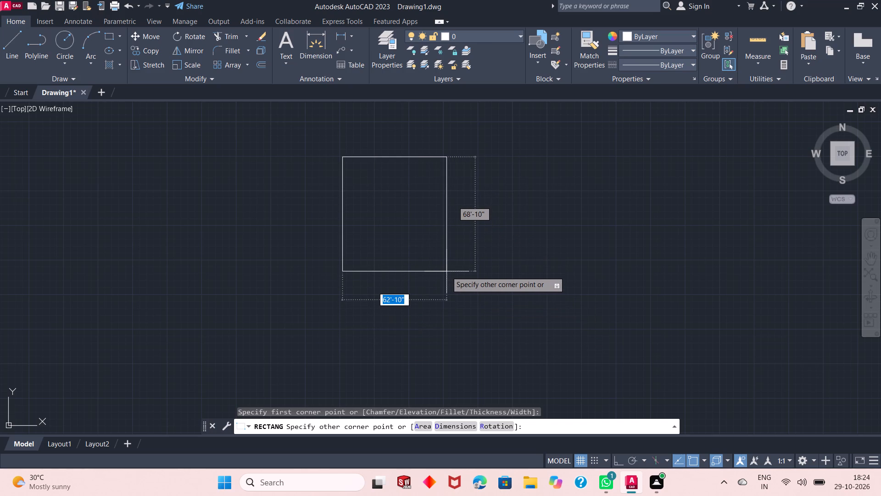
pyautogui.write('30')
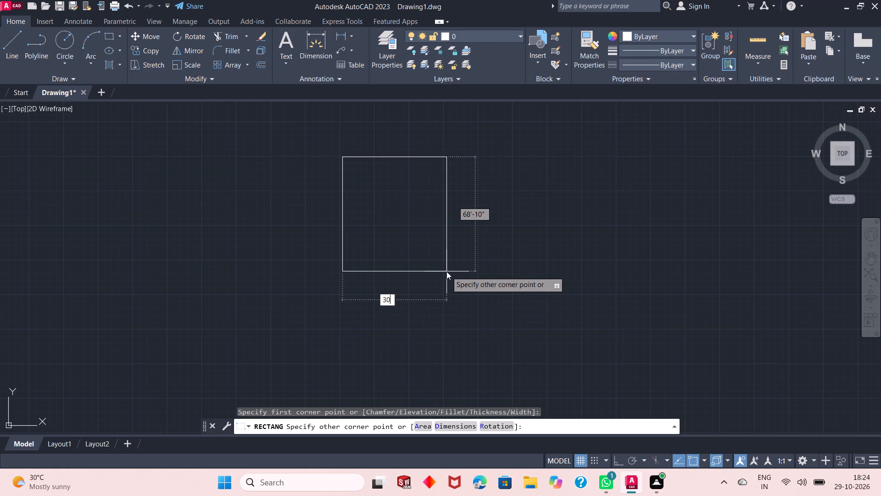
pyautogui.hotkey('shift', '"')
pyautogui.press('BackSpace')
pyautogui.press("'")
pyautogui.press('Tab')
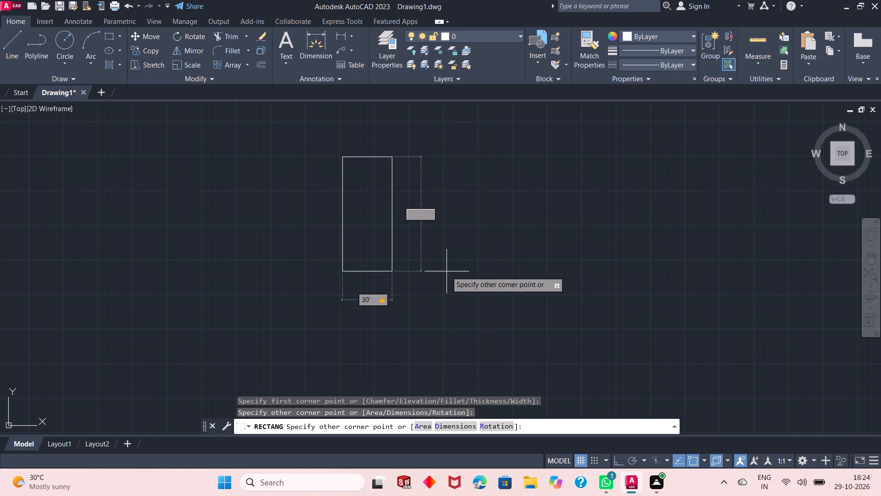
pyautogui.write('45')
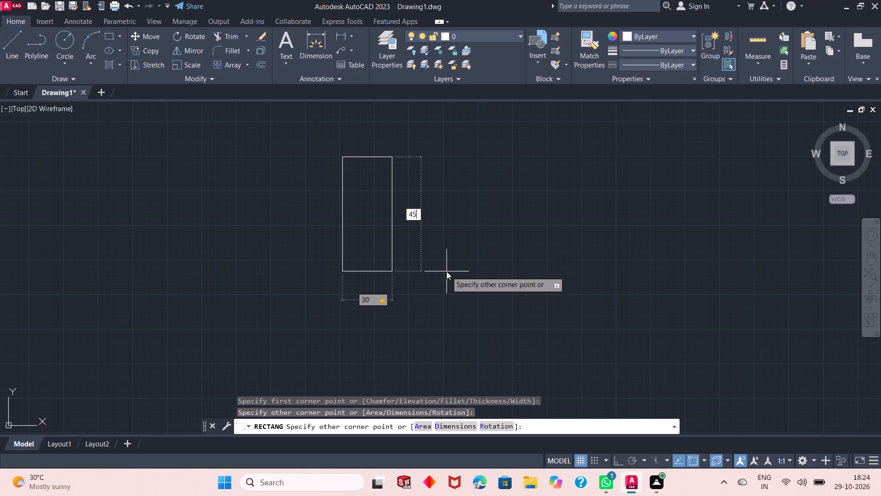
pyautogui.press("'")
pyautogui.press('Return')
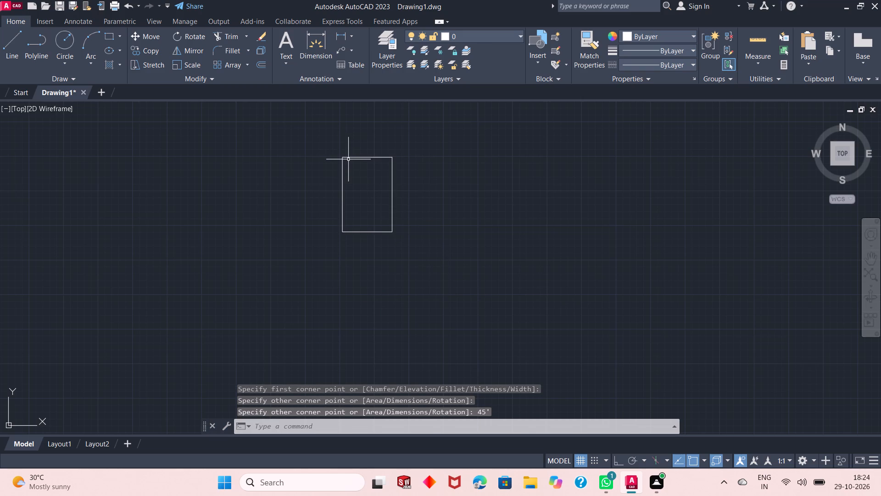
# Offset the rectangle 9" inward using the Through option to form the outer wall thickness.
pyautogui.keyDown('ctrl'); pyautogui.scroll(2, 348, 159); pyautogui.keyUp('ctrl')
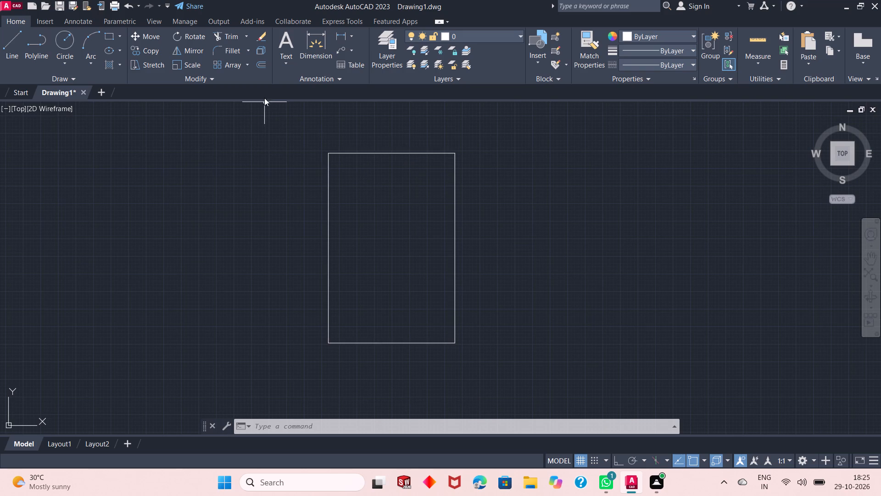
pyautogui.click(262, 65)
pyautogui.press('space')
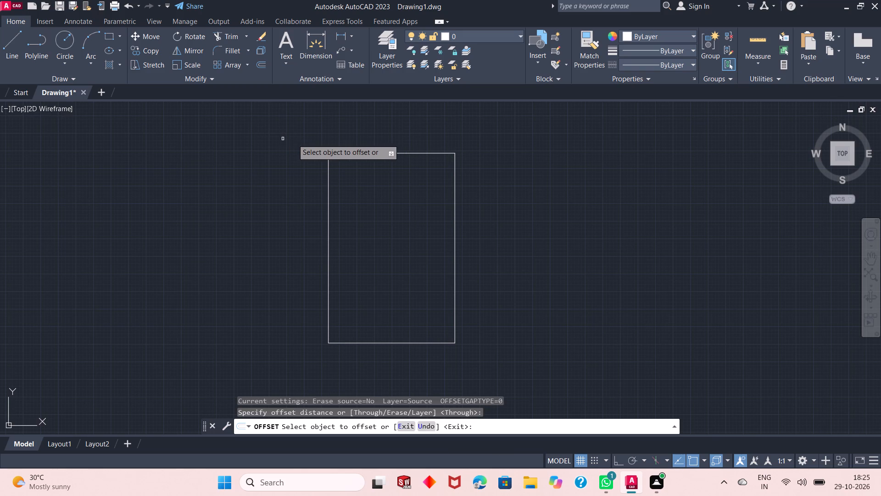
pyautogui.click(335, 153)
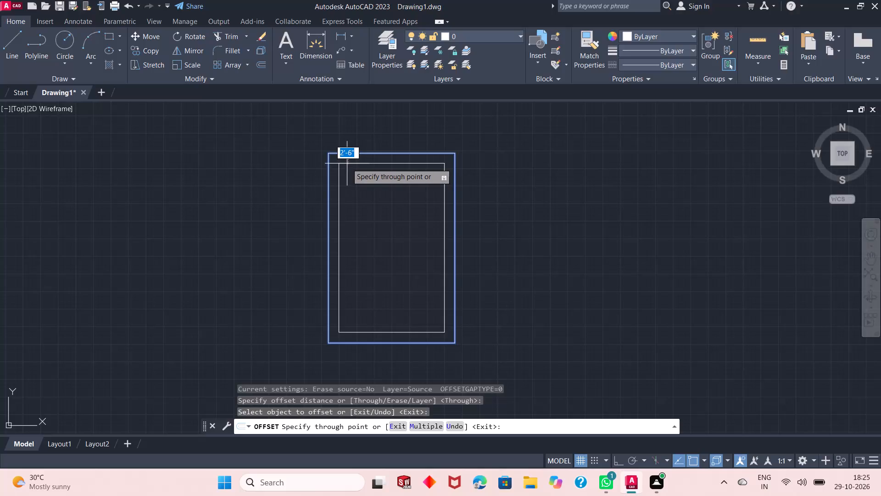
pyautogui.press('9')
pyautogui.hotkey('shift', '"')
pyautogui.press('Return')
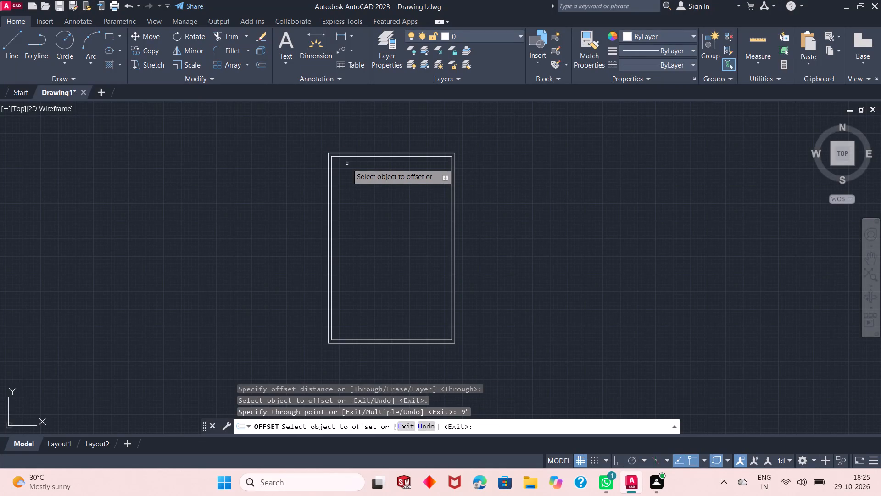
pyautogui.click(345, 186)
pyautogui.press('Escape')
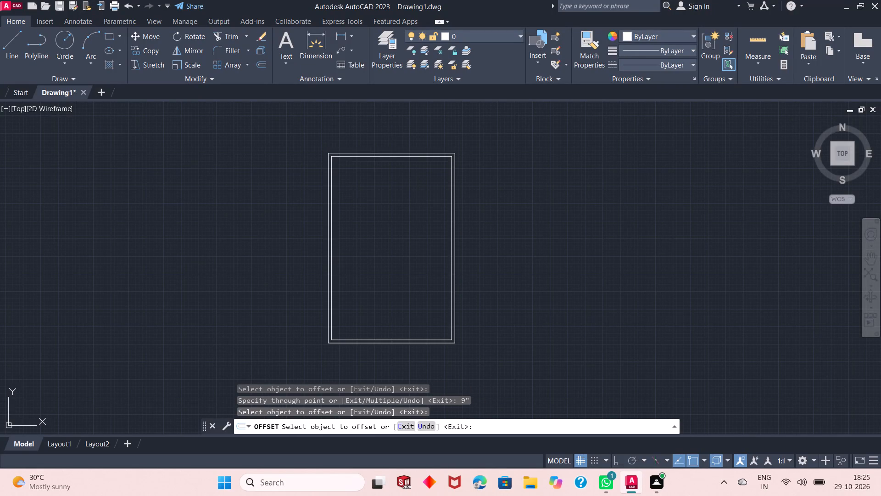
# Explode the inner rectangle into separate lines.
pyautogui.click(338, 156)
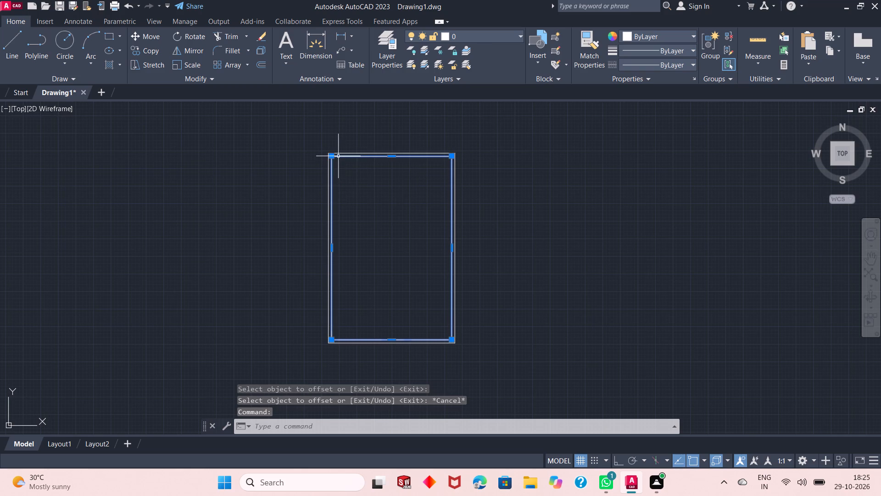
pyautogui.click(264, 52)
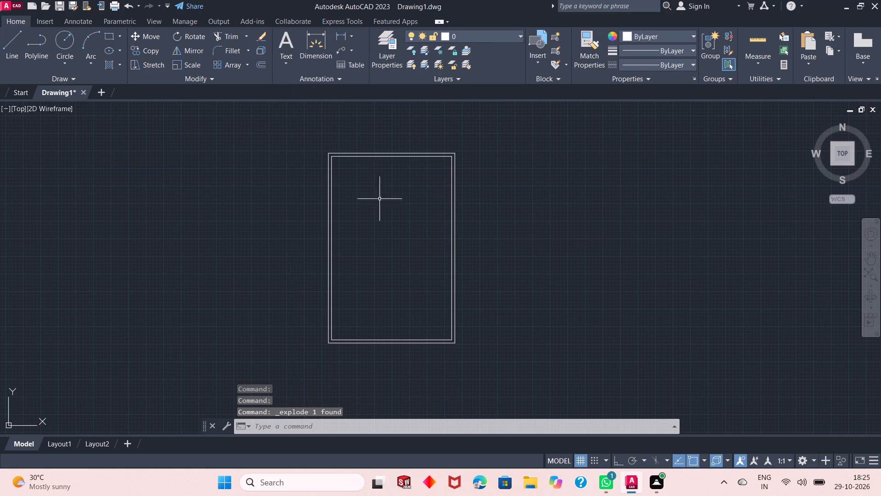
pyautogui.keyDown('ctrl'); pyautogui.scroll(1, 393, 205); pyautogui.keyUp('ctrl')
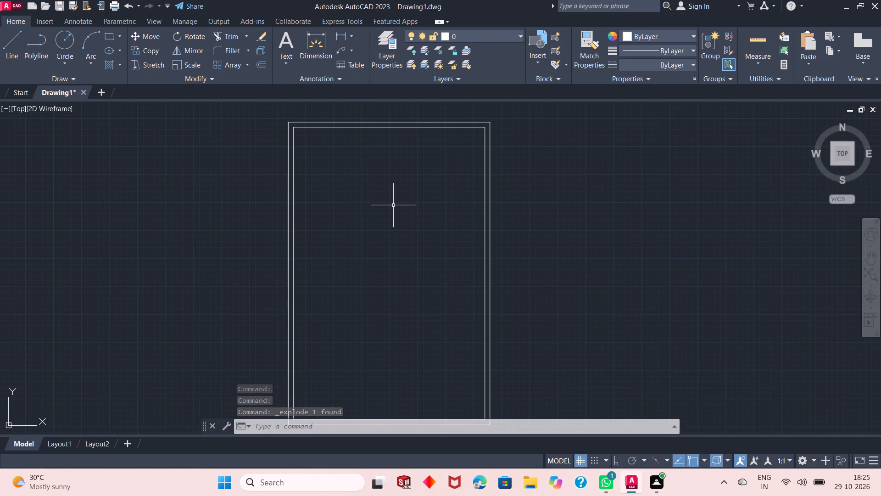
pyautogui.click(340, 128)
pyautogui.press('Escape')
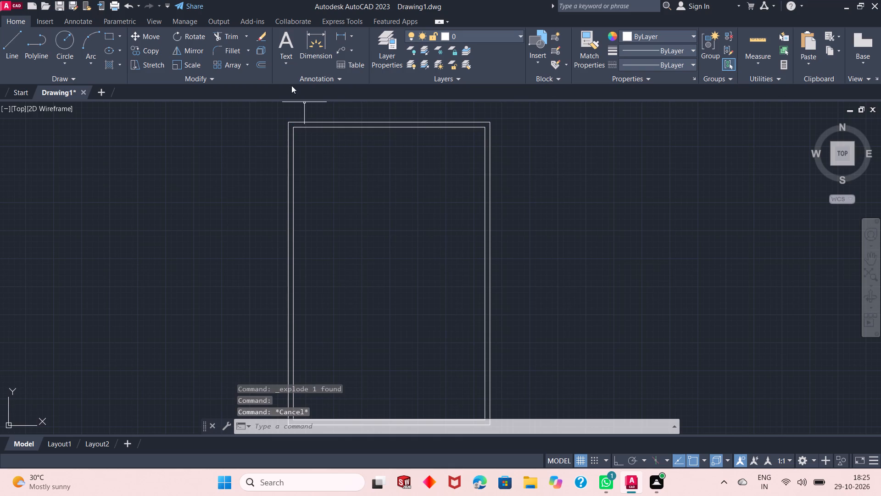
# Offset the left inner wall line 13' to the right, and offset that new line 5" to form a vertical partition wall.
pyautogui.click(263, 65)
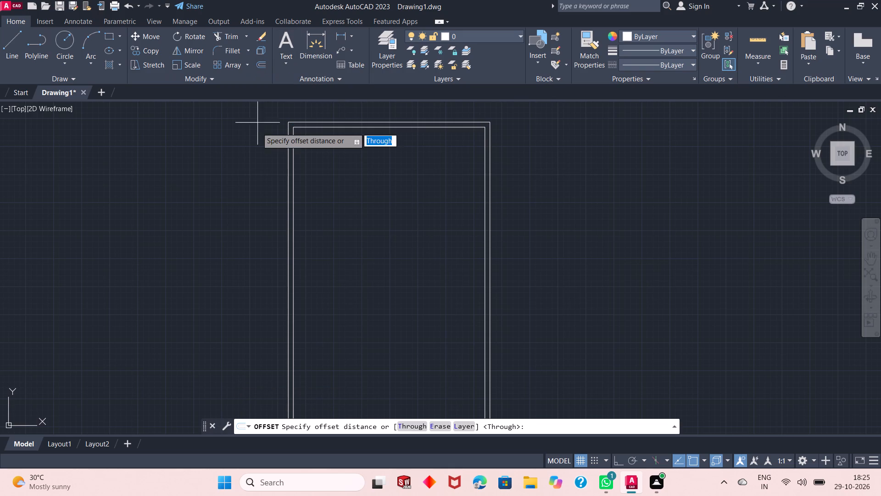
pyautogui.press('space')
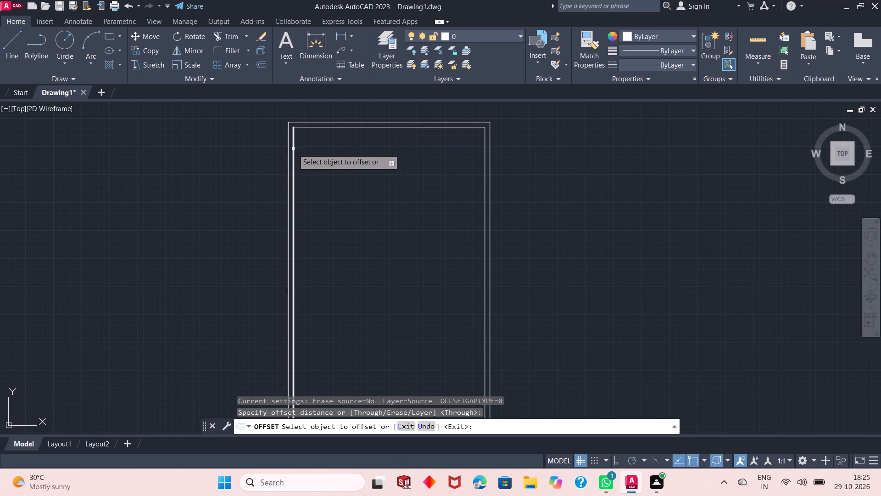
pyautogui.click(293, 149)
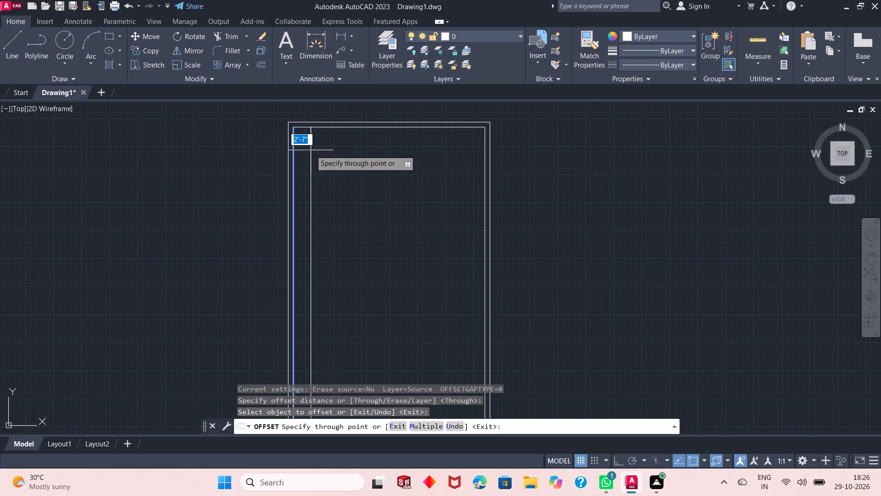
pyautogui.write("13'")
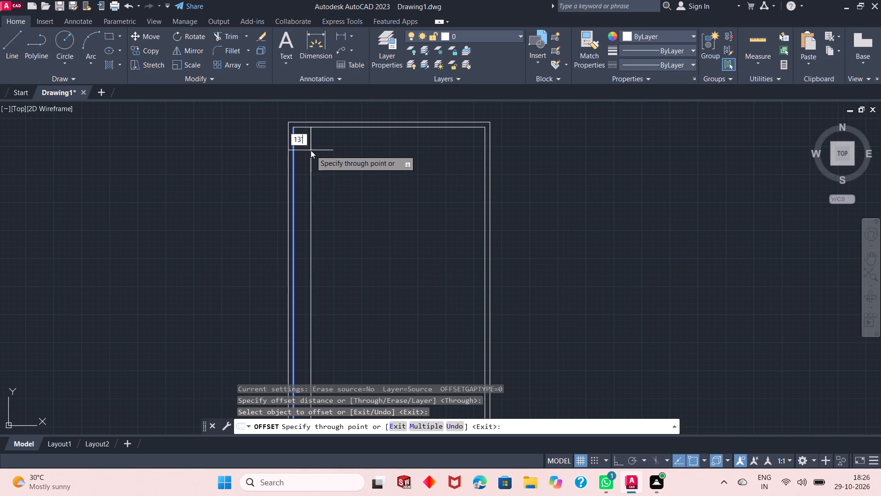
pyautogui.press('Return')
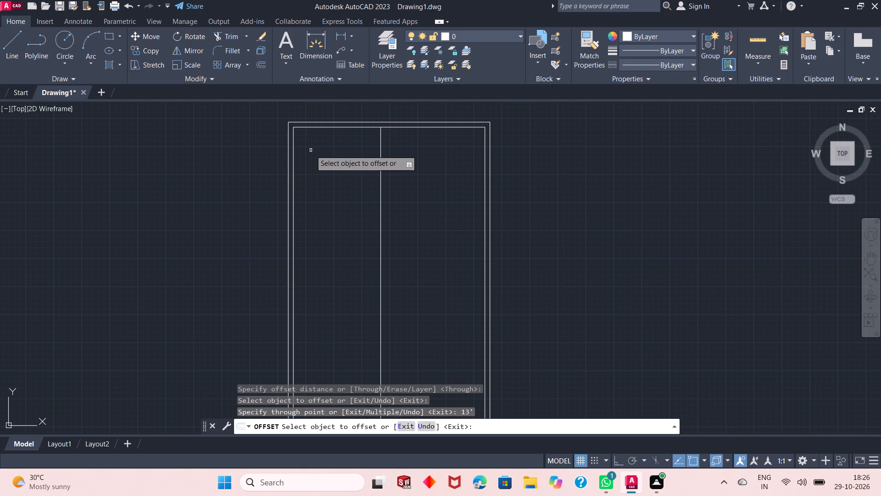
pyautogui.click(380, 180)
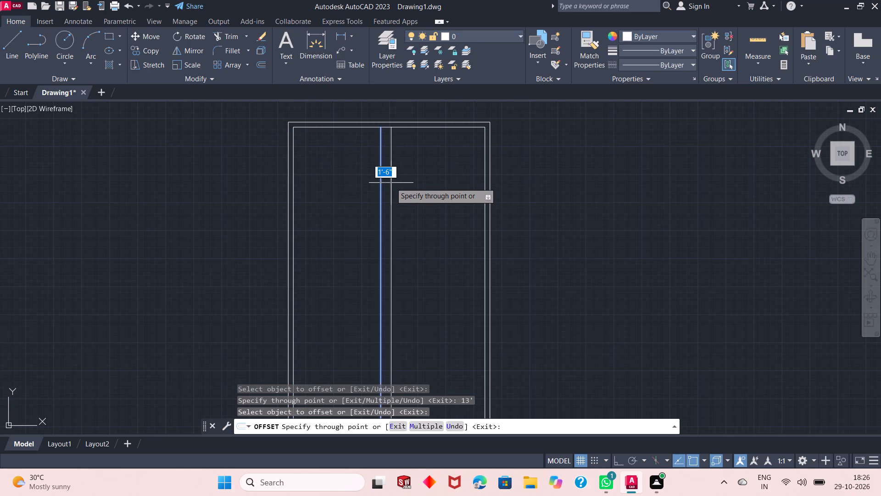
pyautogui.write('5"')
pyautogui.press('Return')
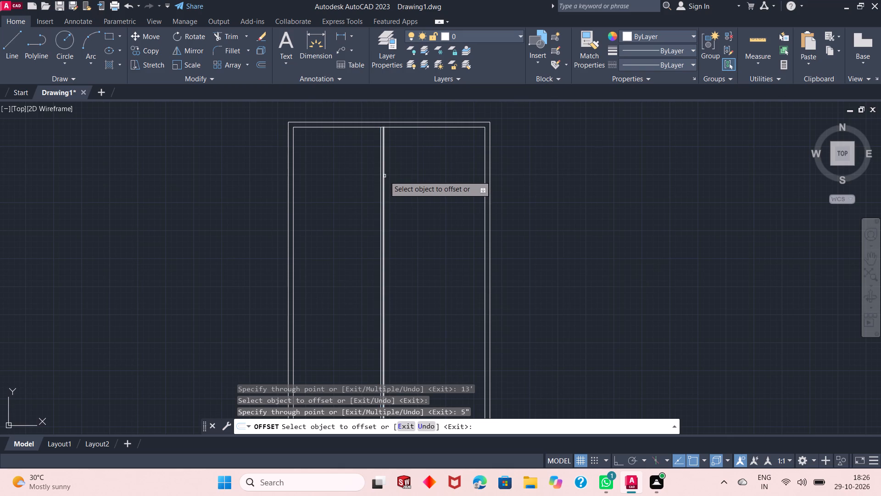
# Offset the partition's right line 4'8" to the right, and offset the result 5" to form a second vertical partition.
pyautogui.click(385, 175)
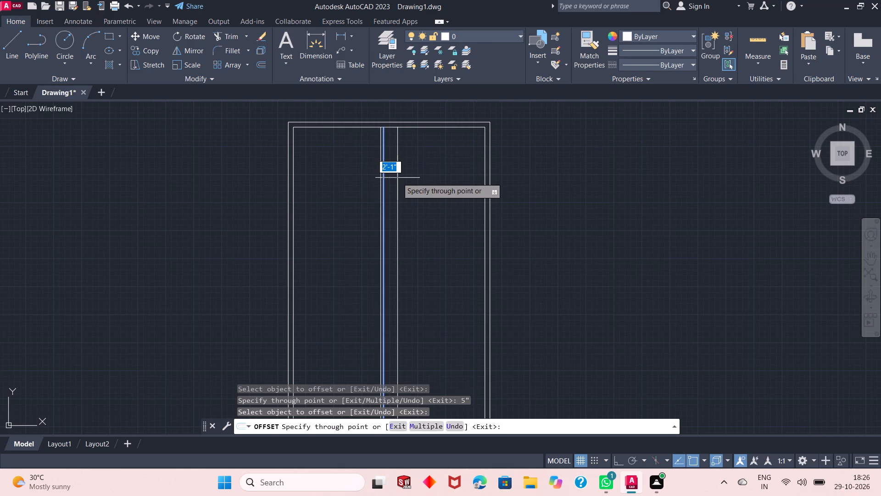
pyautogui.write('4\'8"')
pyautogui.press('Return')
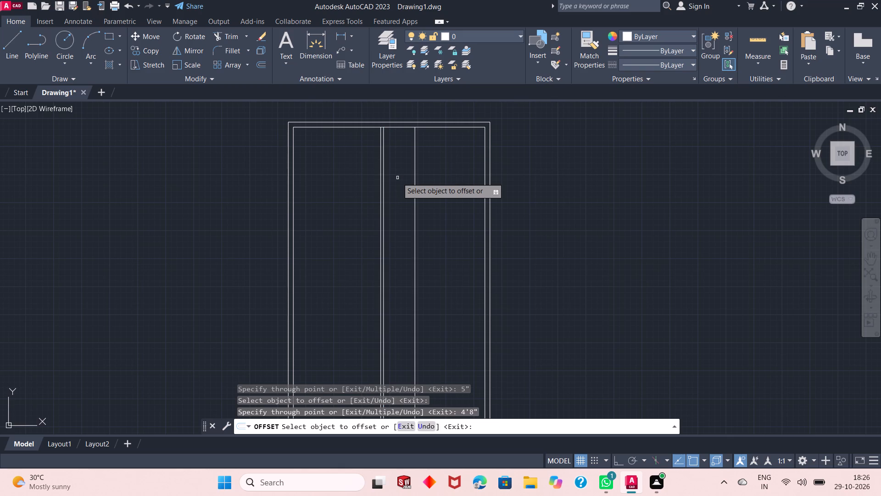
pyautogui.click(415, 194)
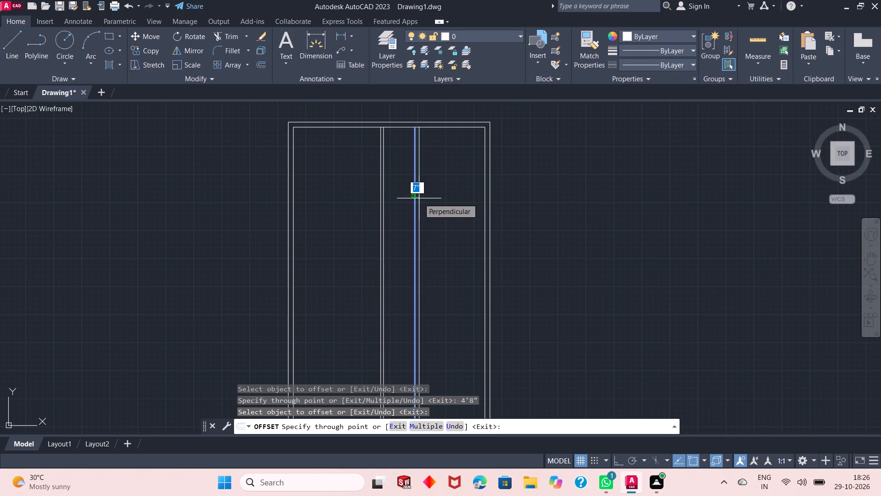
pyautogui.write('5"')
pyautogui.press('Return')
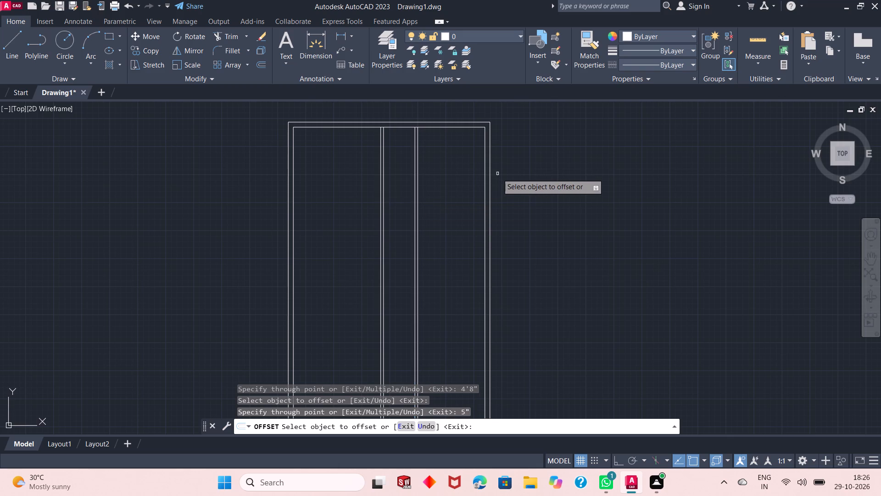
pyautogui.press('space')
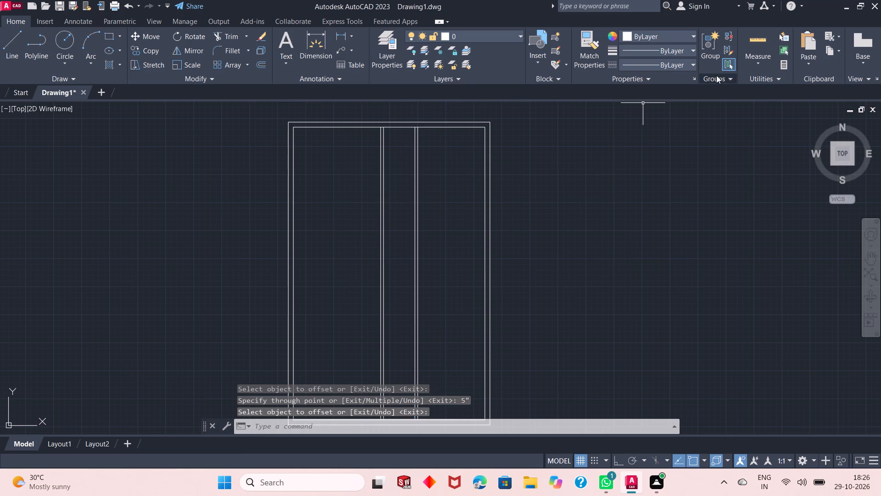
# Check the spacing between the left inner wall and the first vertical partition with Quick measure.
pyautogui.click(752, 44)
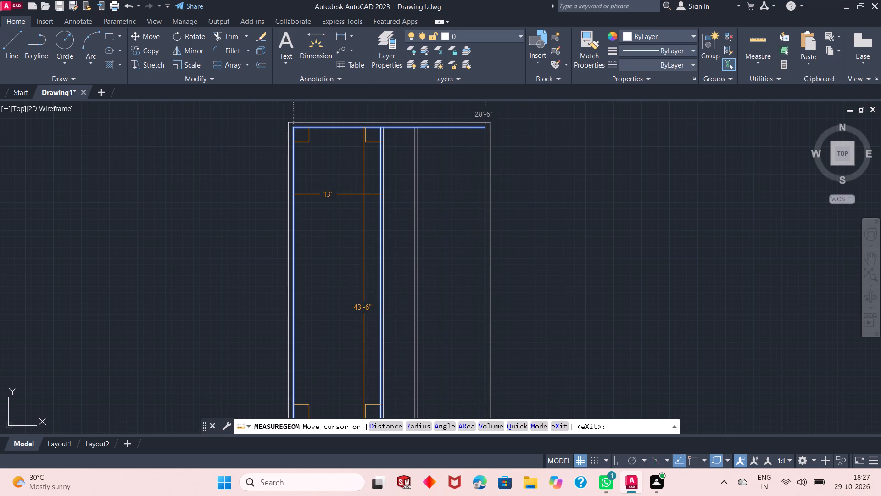
pyautogui.press('Escape')
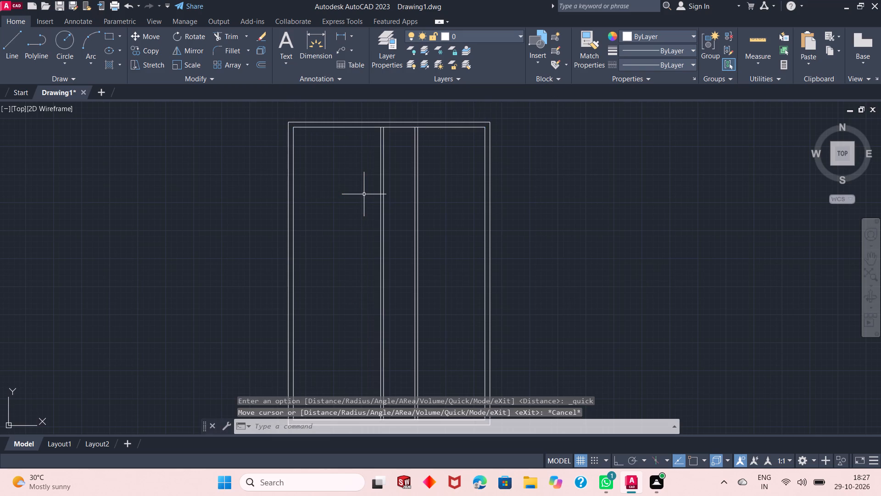
# Offset the top inner wall line 12' downward, and offset that new line 5" to form a horizontal partition wall.
pyautogui.click(262, 68)
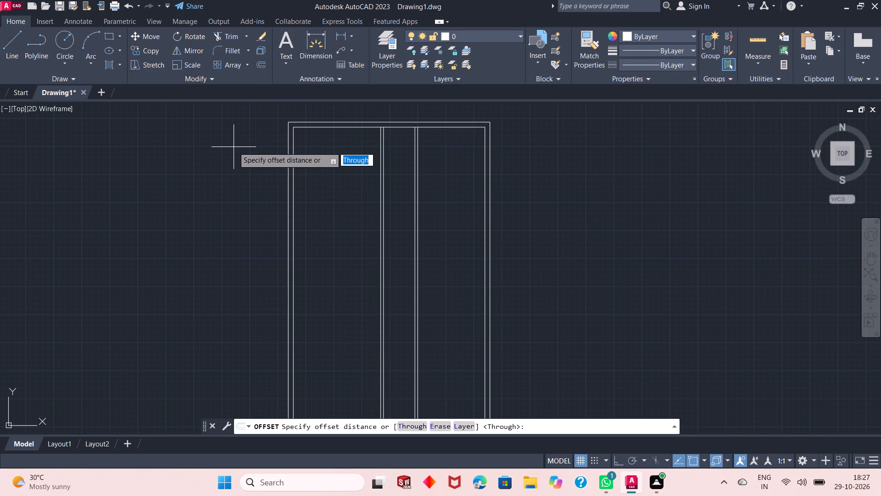
pyautogui.press('space')
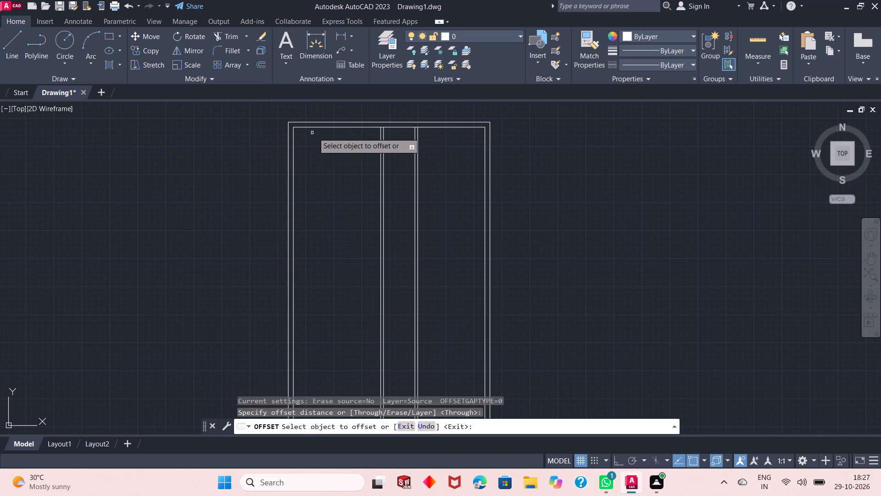
pyautogui.click(337, 127)
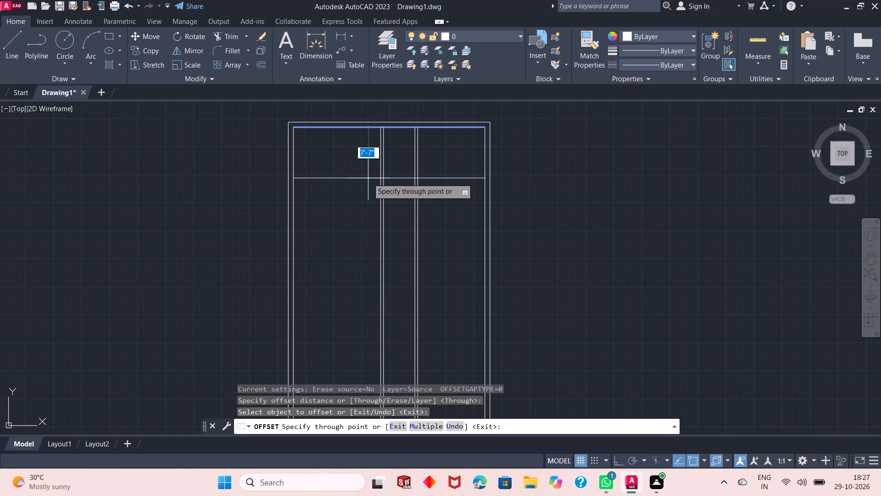
pyautogui.write("12'")
pyautogui.press('Return')
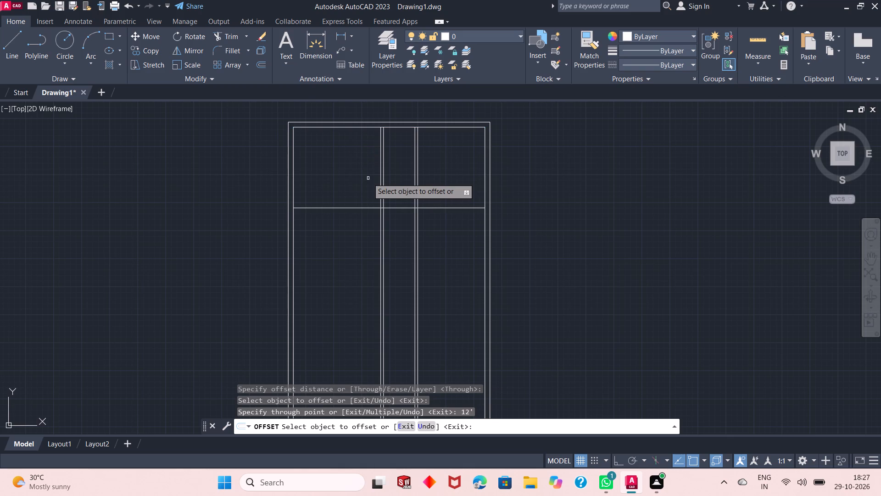
pyautogui.click(348, 207)
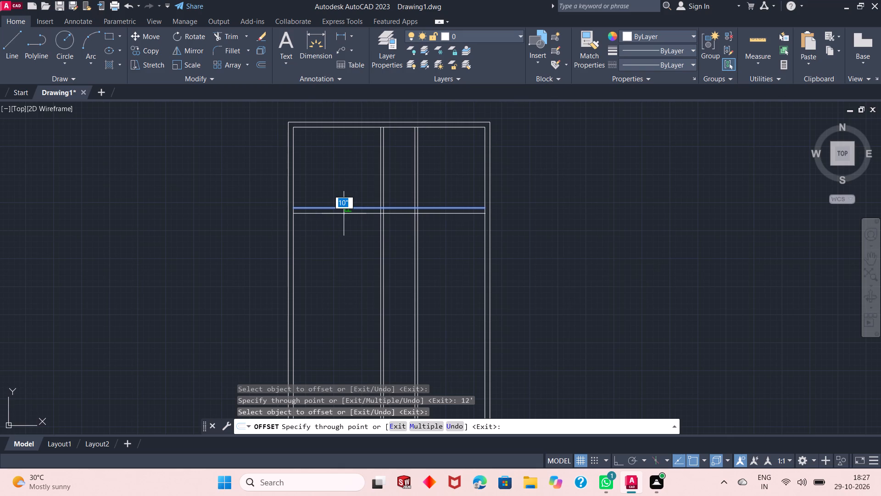
pyautogui.press('5')
pyautogui.hotkey('shift', '"')
pyautogui.press('Return')
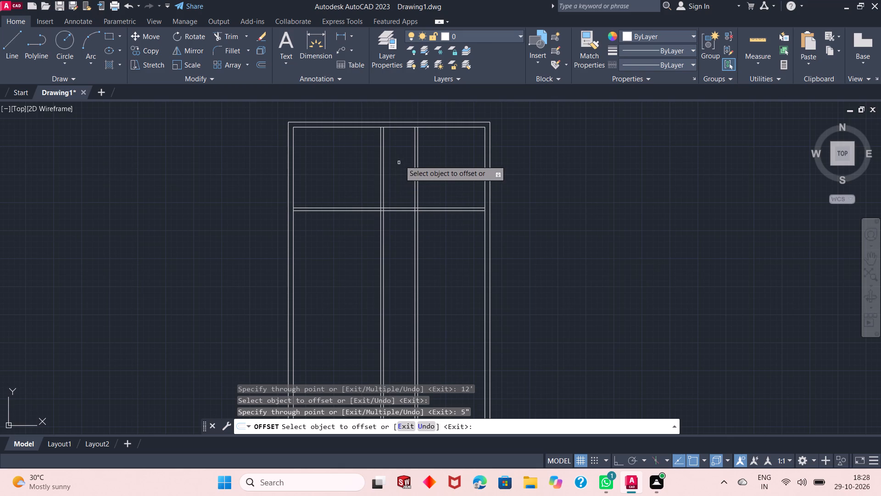
# Offset the top inner wall line 8' downward, and offset that new line 5" to form another horizontal partition.
pyautogui.click(405, 127)
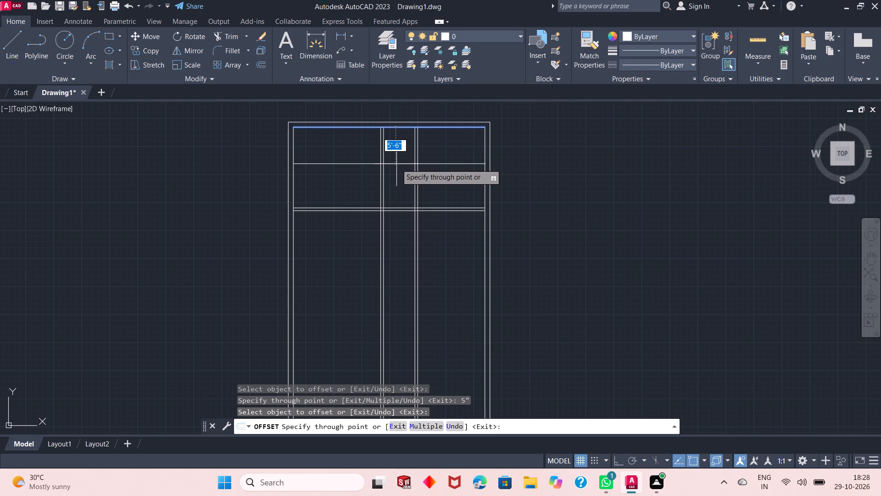
pyautogui.write("8'")
pyautogui.press('Return')
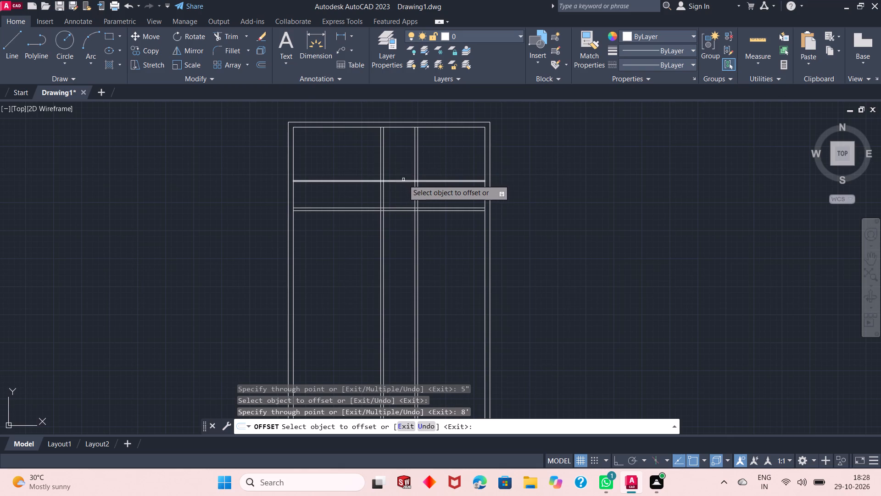
pyautogui.click(404, 180)
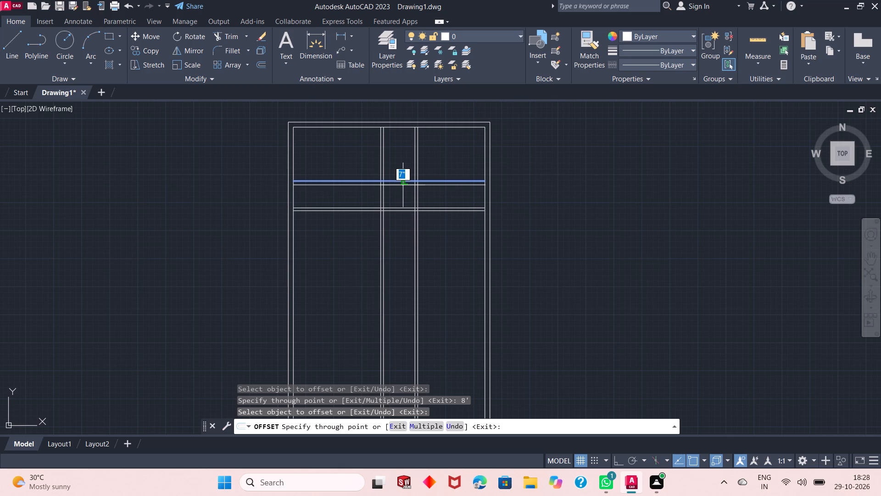
pyautogui.write('5"')
pyautogui.press('Return')
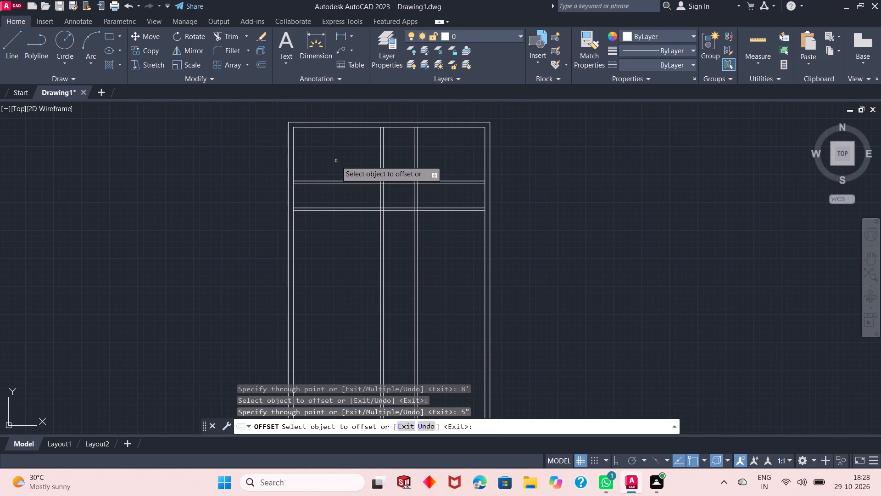
pyautogui.press('Escape')
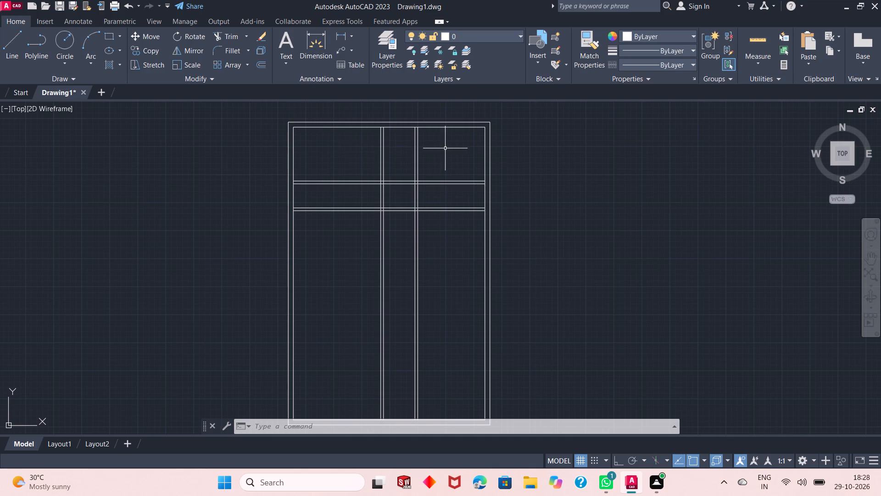
# Trim the upper horizontal partition's lines out of the left and right rooms, on the outer sides of the two vertical partitions.
pyautogui.keyDown('ctrl'); pyautogui.scroll(2, 426, 157); pyautogui.keyUp('ctrl')
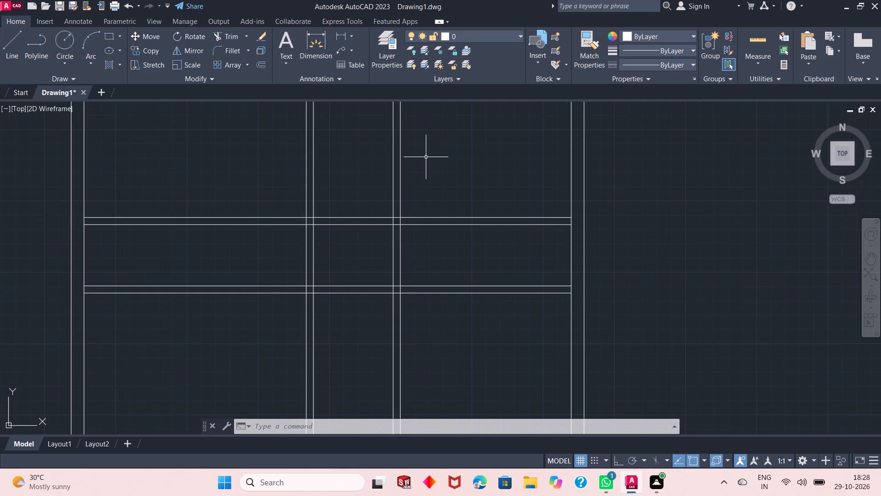
pyautogui.keyDown('ctrl'); pyautogui.scroll(-2, 426, 157); pyautogui.keyUp('ctrl')
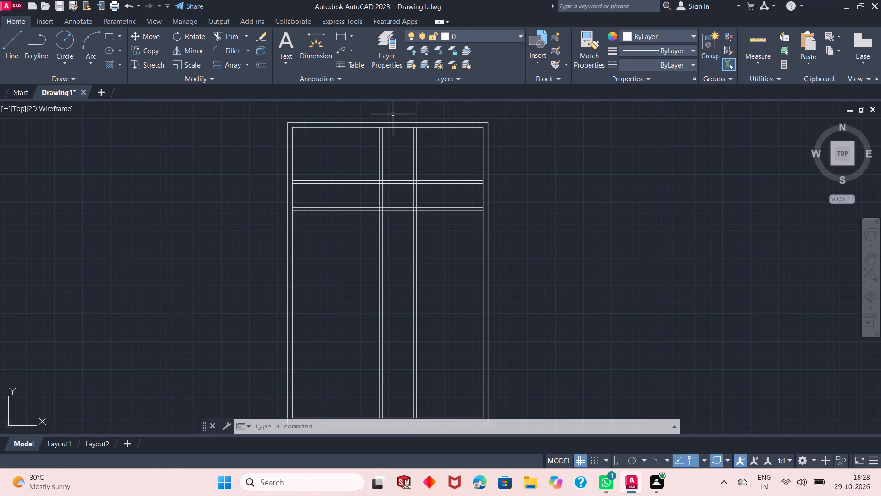
pyautogui.keyDown('ctrl'); pyautogui.scroll(1, 393, 114); pyautogui.keyUp('ctrl')
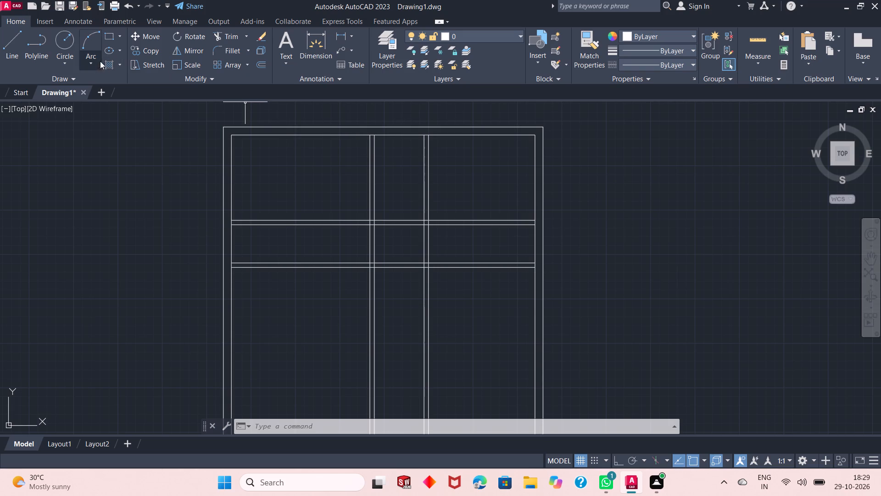
pyautogui.click(223, 35)
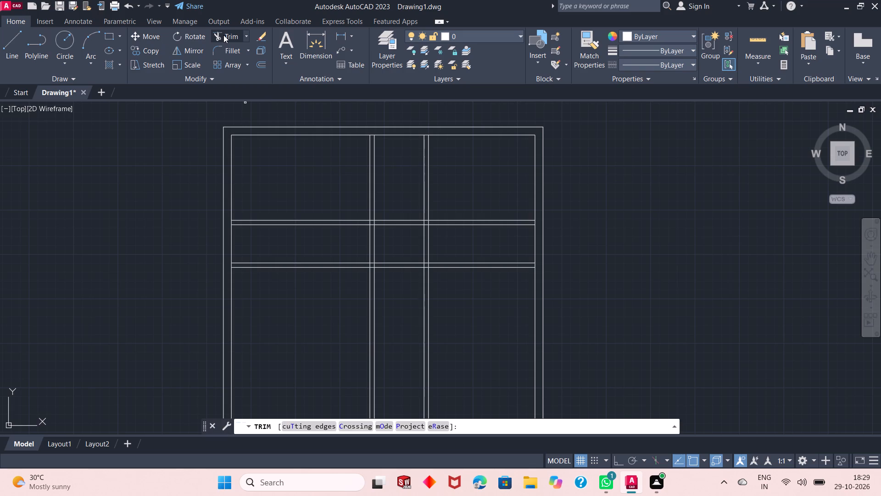
pyautogui.click(317, 187)
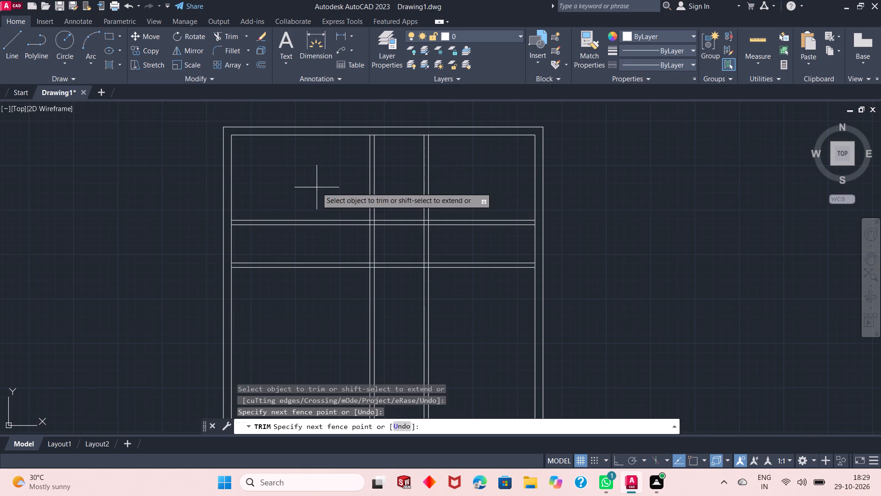
pyautogui.click(297, 231)
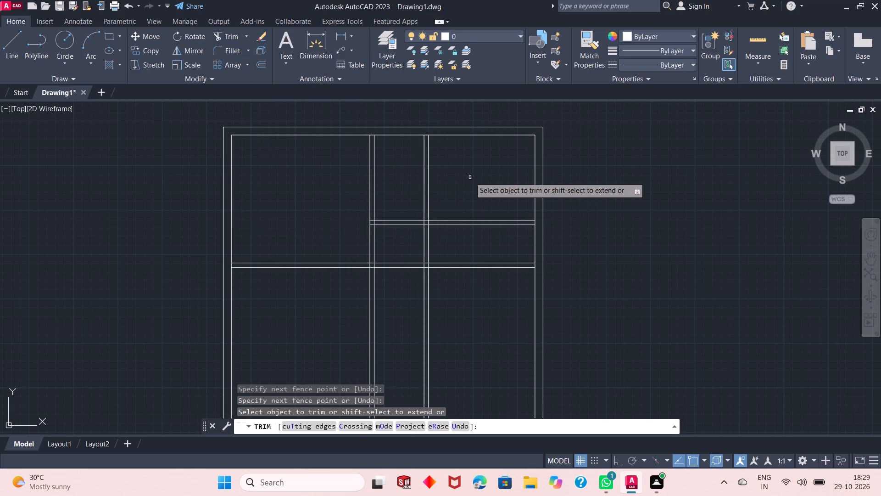
pyautogui.click(474, 191)
pyautogui.click(483, 234)
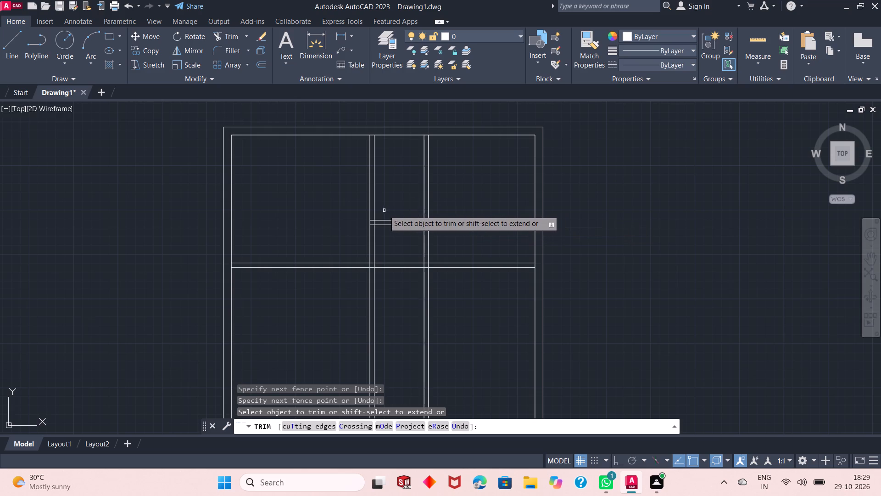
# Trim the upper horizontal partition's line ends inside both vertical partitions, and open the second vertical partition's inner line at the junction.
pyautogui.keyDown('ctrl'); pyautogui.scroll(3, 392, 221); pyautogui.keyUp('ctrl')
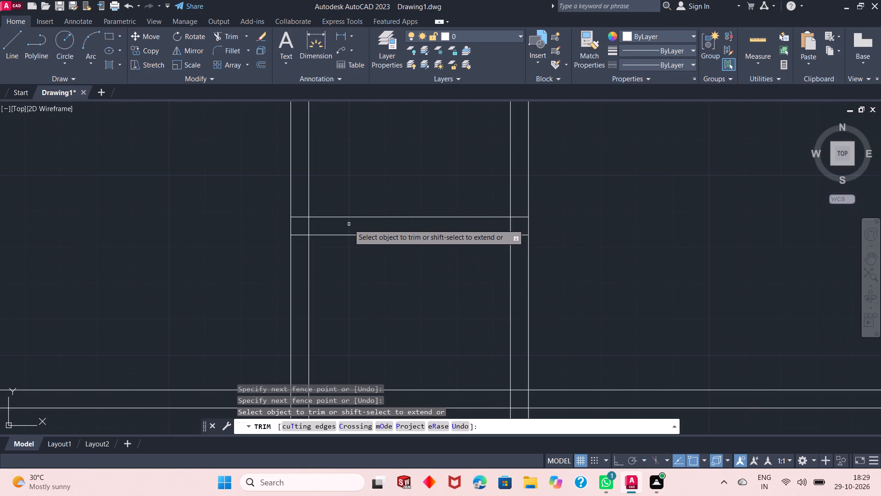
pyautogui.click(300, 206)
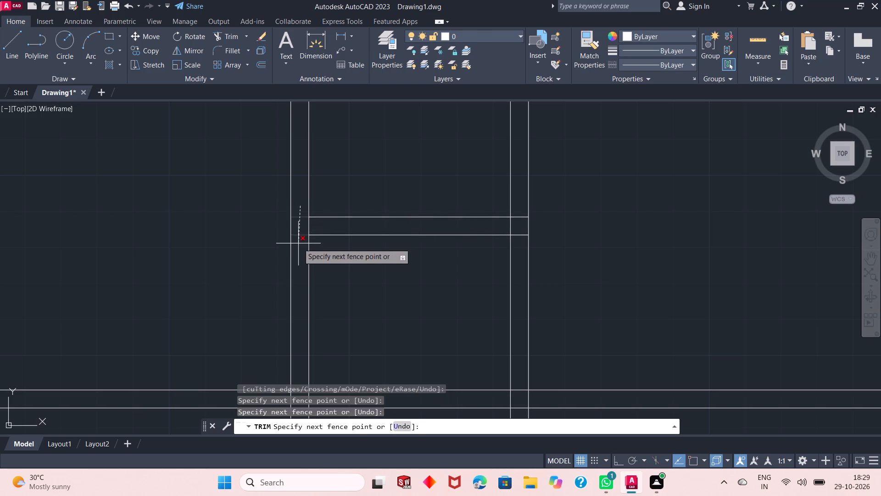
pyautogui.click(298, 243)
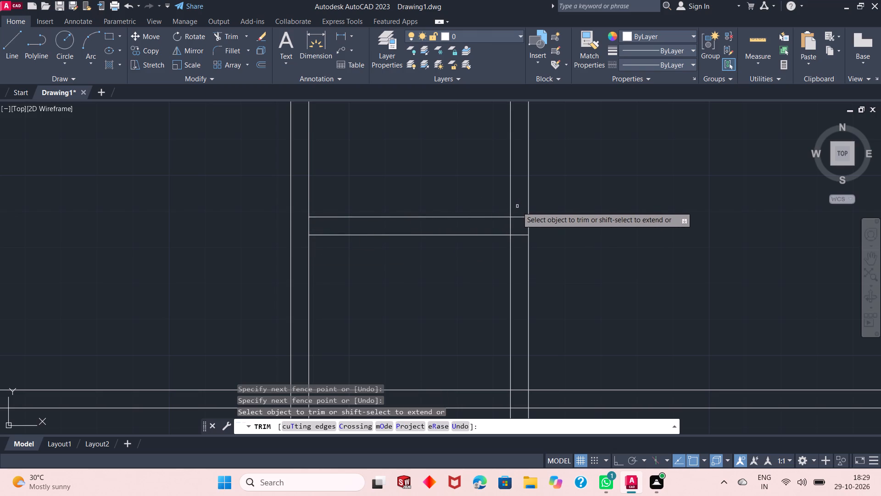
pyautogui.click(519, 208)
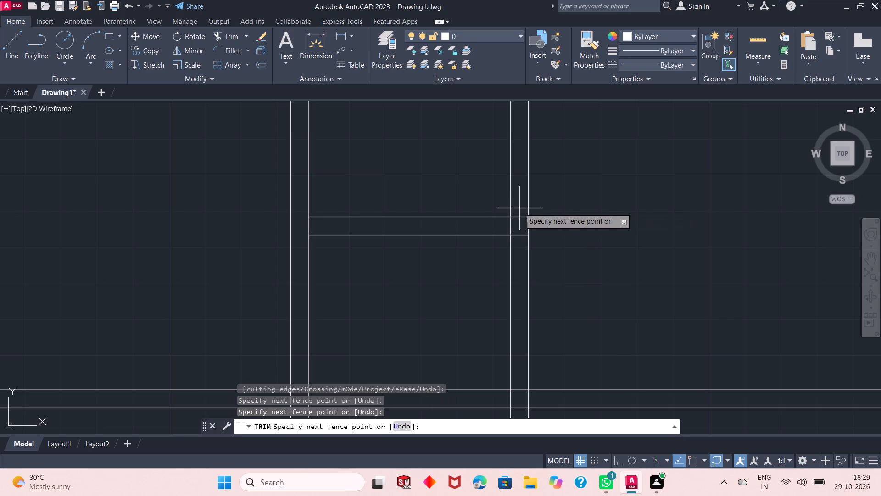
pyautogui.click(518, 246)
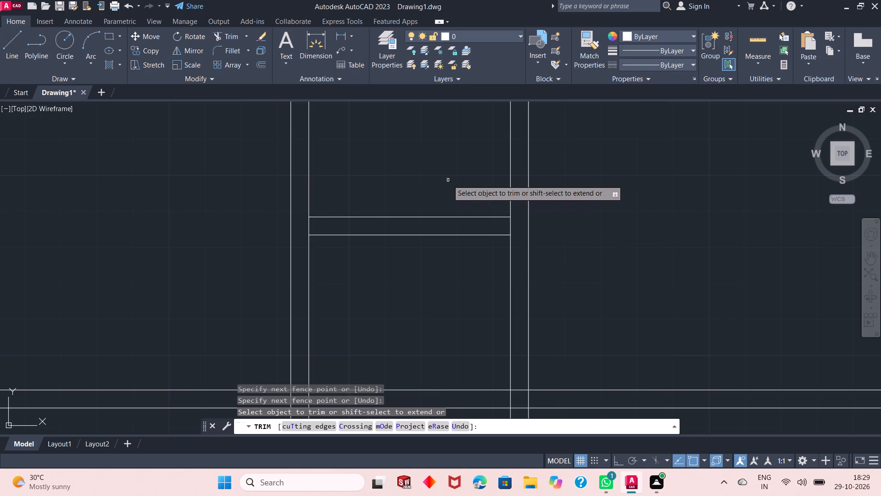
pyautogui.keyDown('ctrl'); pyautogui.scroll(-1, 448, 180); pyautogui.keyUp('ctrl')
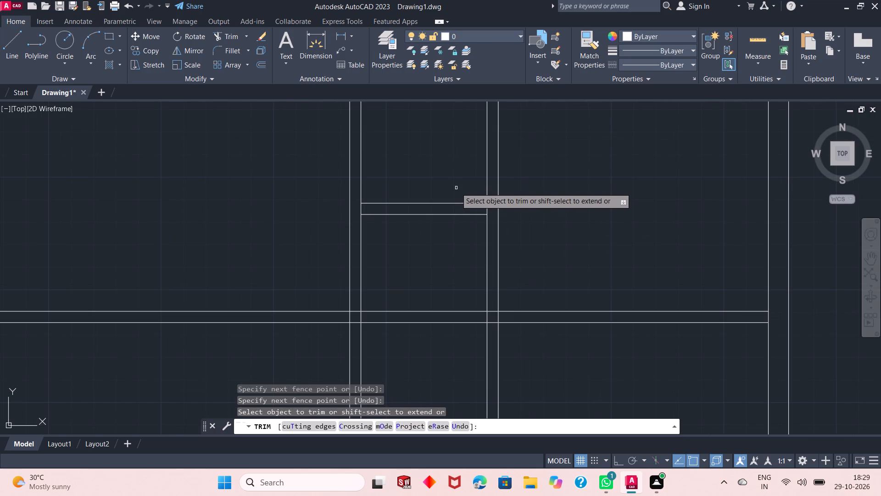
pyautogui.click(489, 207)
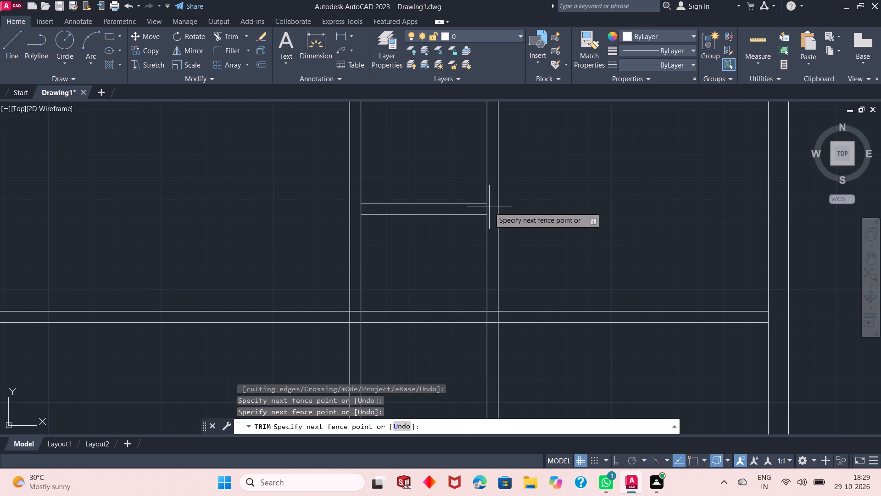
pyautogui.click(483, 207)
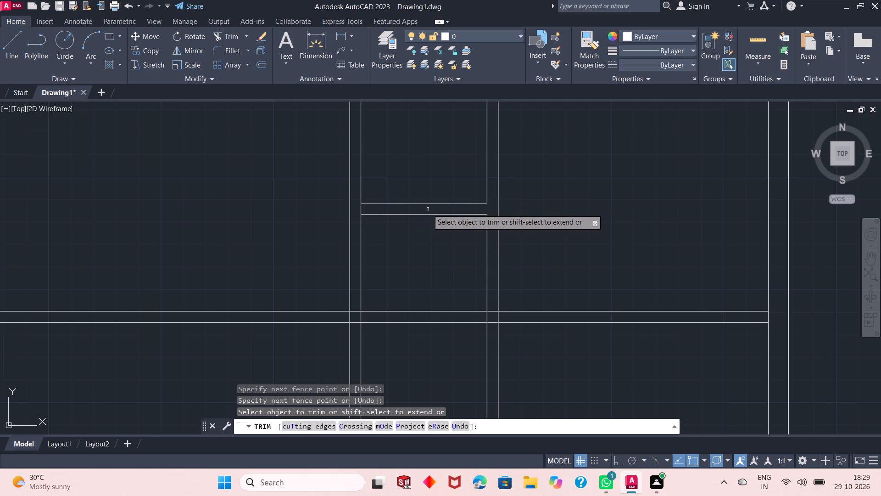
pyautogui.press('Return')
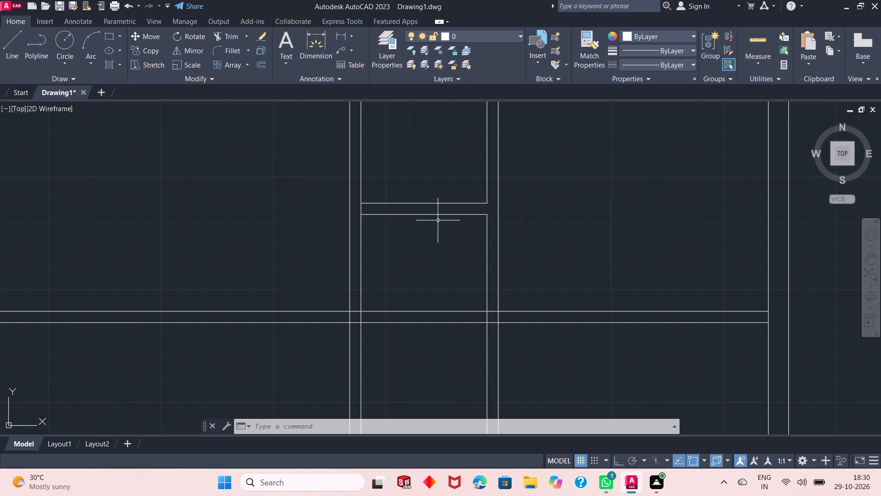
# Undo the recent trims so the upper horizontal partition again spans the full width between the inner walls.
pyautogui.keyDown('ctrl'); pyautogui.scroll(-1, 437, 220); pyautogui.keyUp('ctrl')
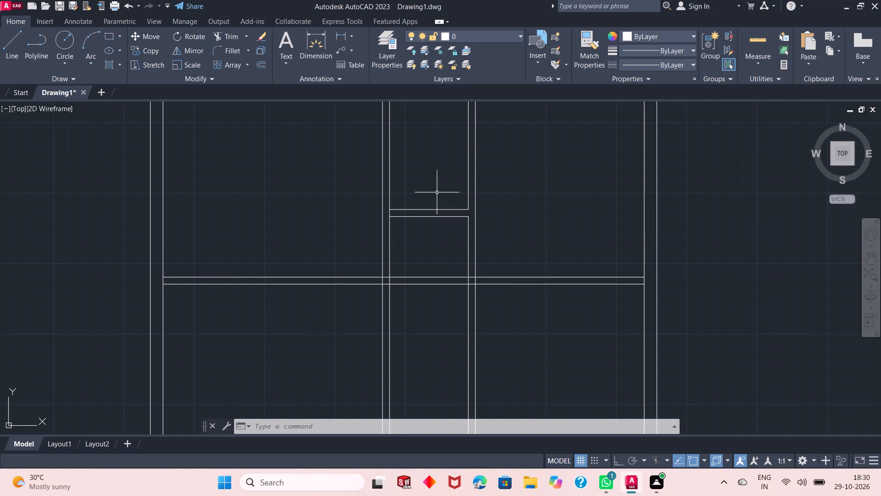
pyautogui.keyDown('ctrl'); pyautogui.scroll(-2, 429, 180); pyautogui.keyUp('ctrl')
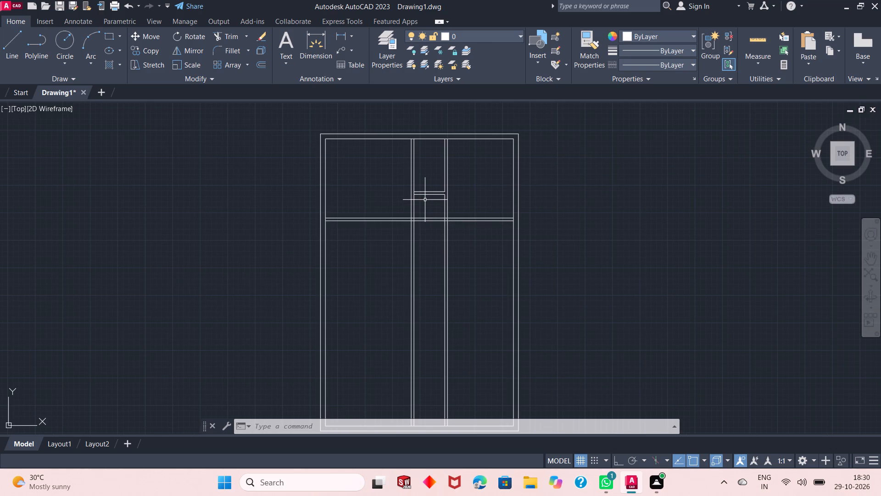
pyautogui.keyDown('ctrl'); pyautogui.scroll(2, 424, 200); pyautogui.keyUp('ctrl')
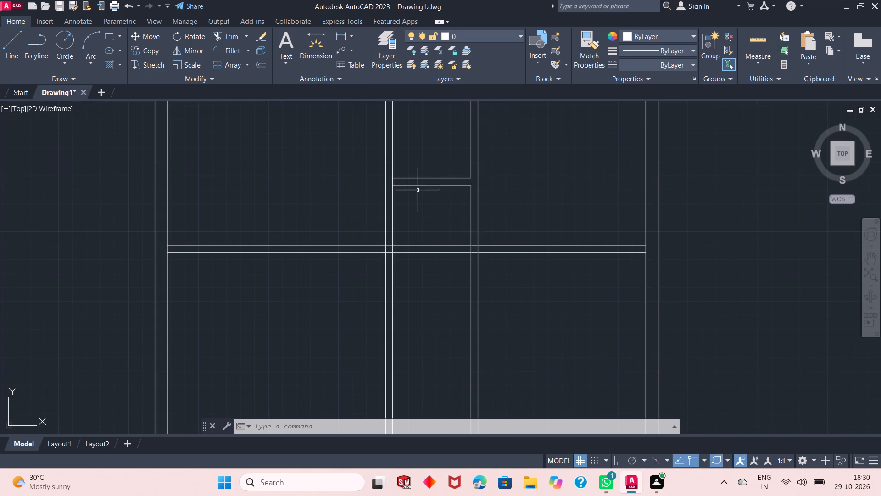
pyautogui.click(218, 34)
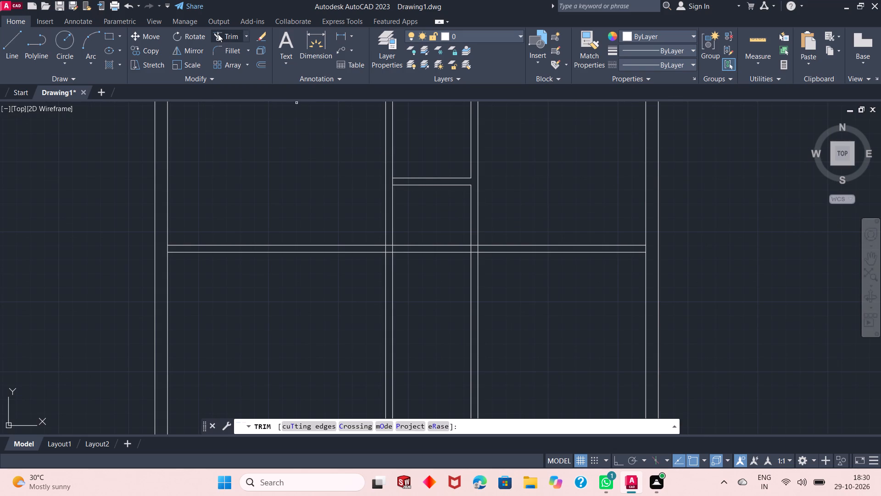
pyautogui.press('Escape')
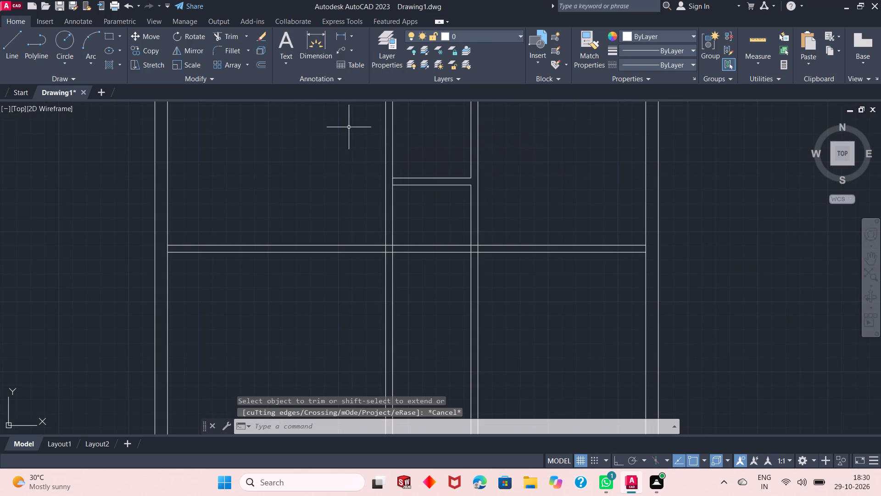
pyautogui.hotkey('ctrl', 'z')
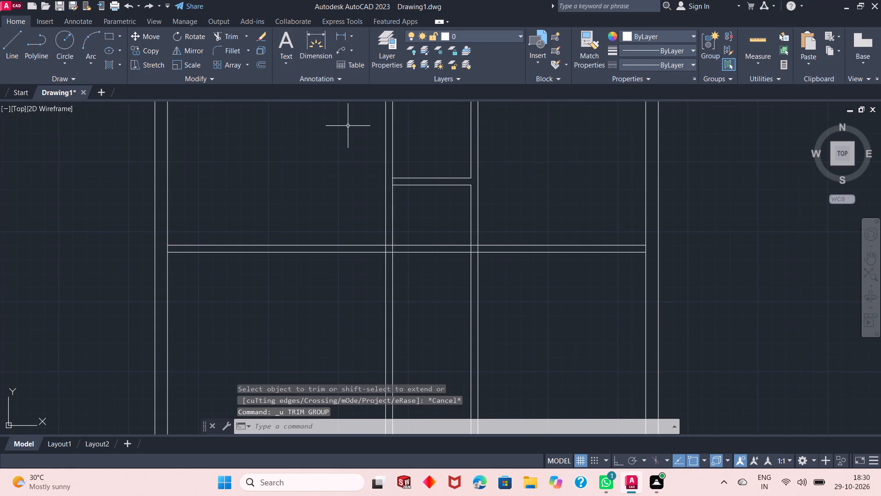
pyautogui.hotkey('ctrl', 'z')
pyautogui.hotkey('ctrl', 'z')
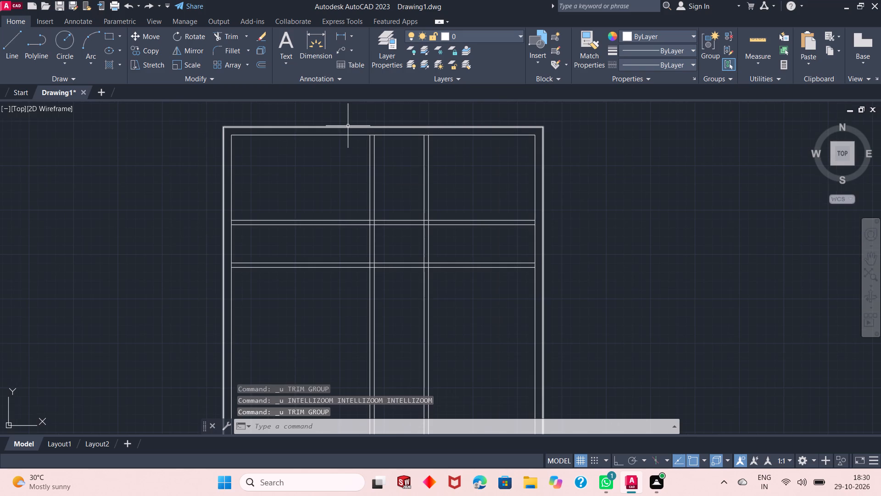
# Trim the vertical partitions between the two horizontal partitions, and the lower horizontal partition between the two vertical ones.
pyautogui.click(223, 39)
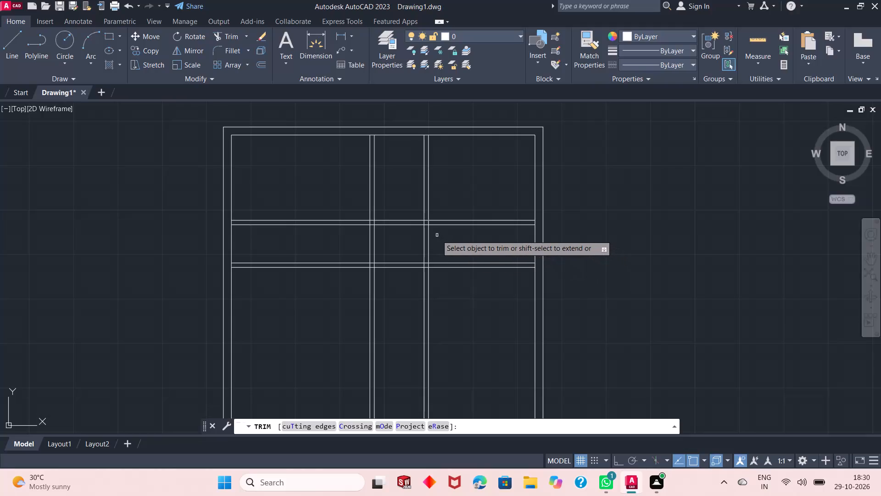
pyautogui.click(437, 235)
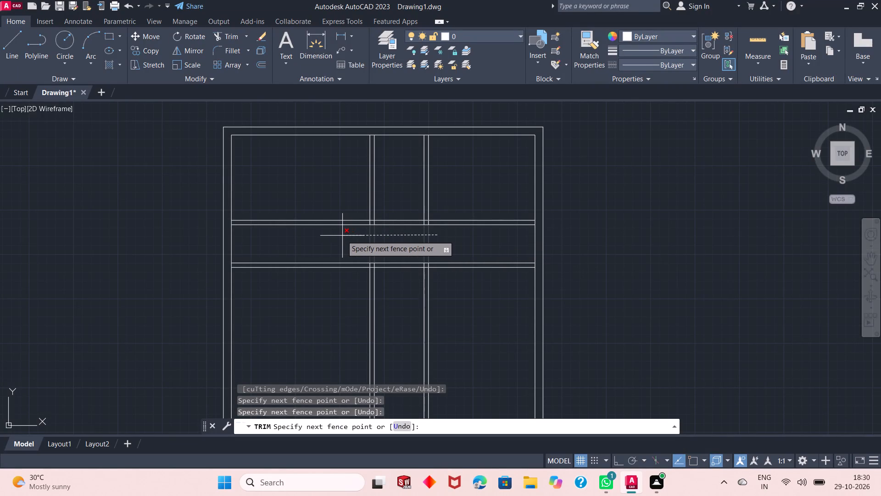
pyautogui.click(341, 236)
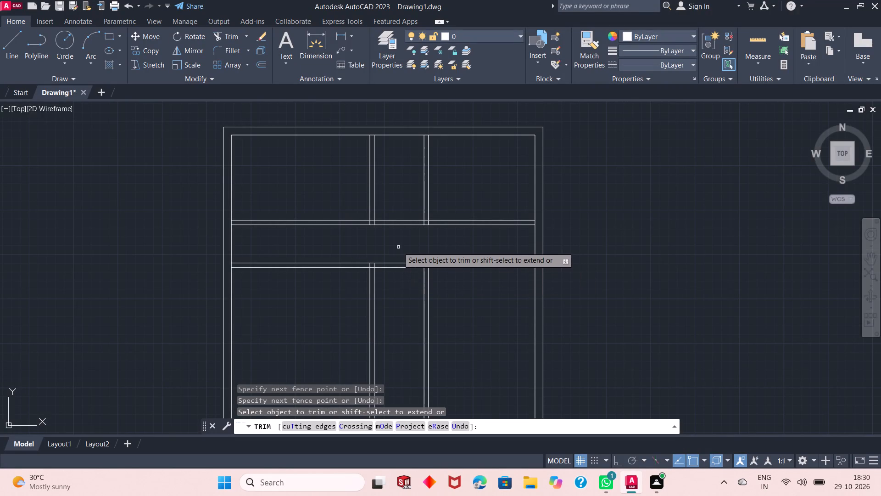
pyautogui.click(398, 247)
pyautogui.click(399, 286)
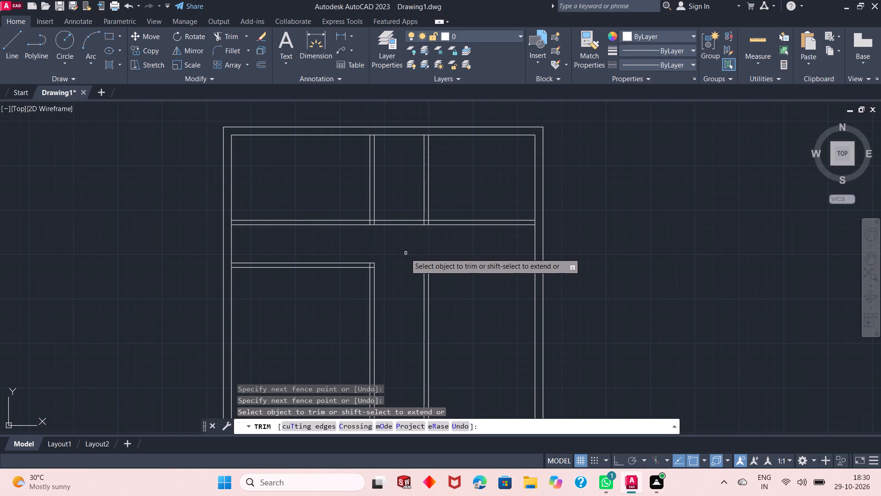
pyautogui.press('space')
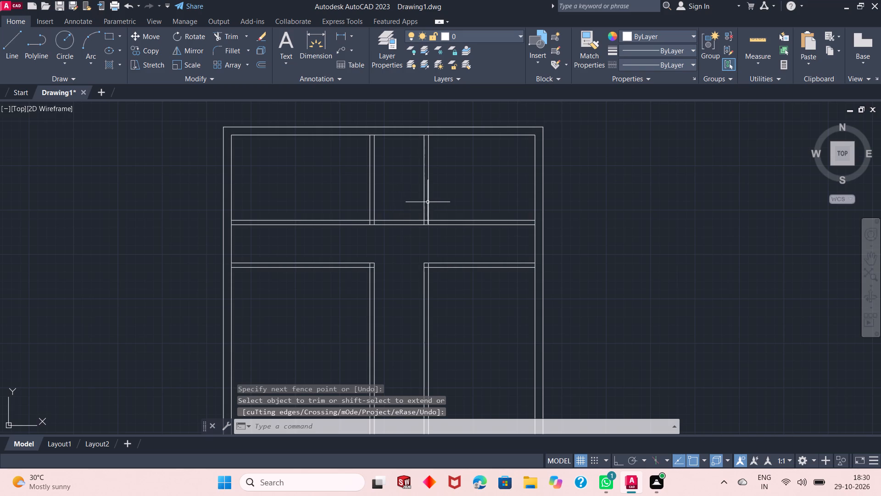
# Trim the upper horizontal partition's lines out of the left and right rooms, keeping only the part between the vertical partitions.
pyautogui.press('space')
pyautogui.click(336, 209)
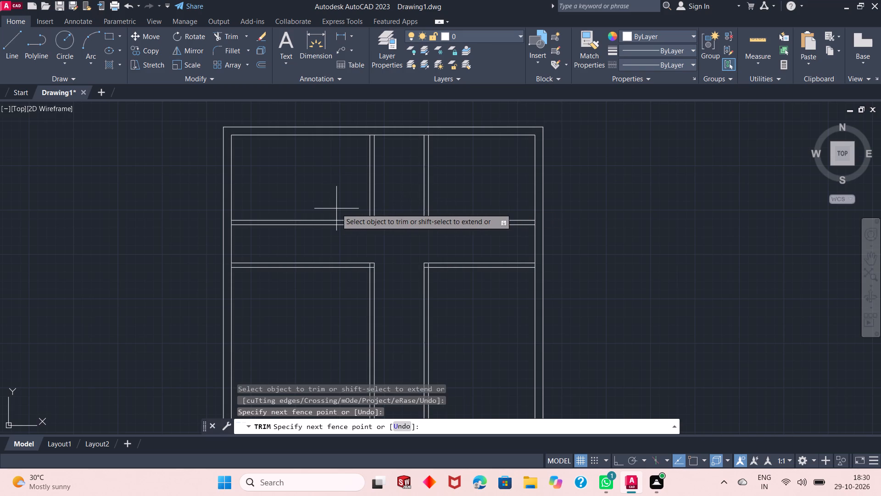
pyautogui.click(320, 230)
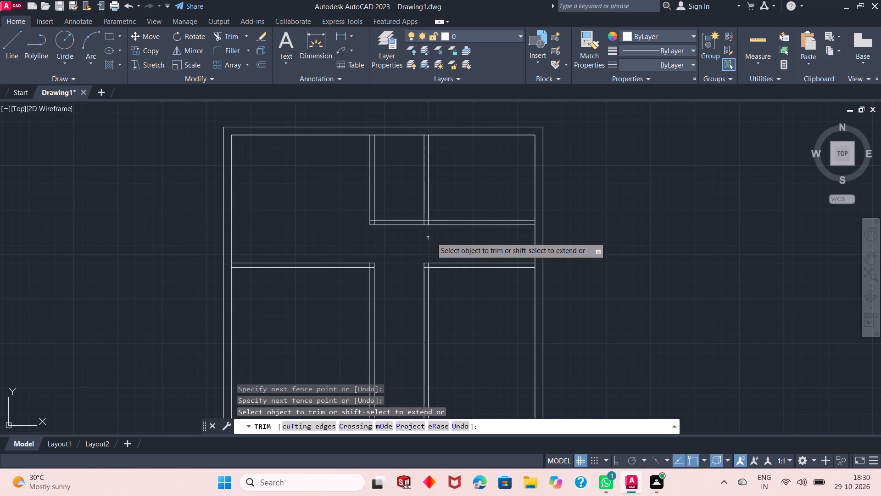
pyautogui.click(483, 234)
pyautogui.click(467, 210)
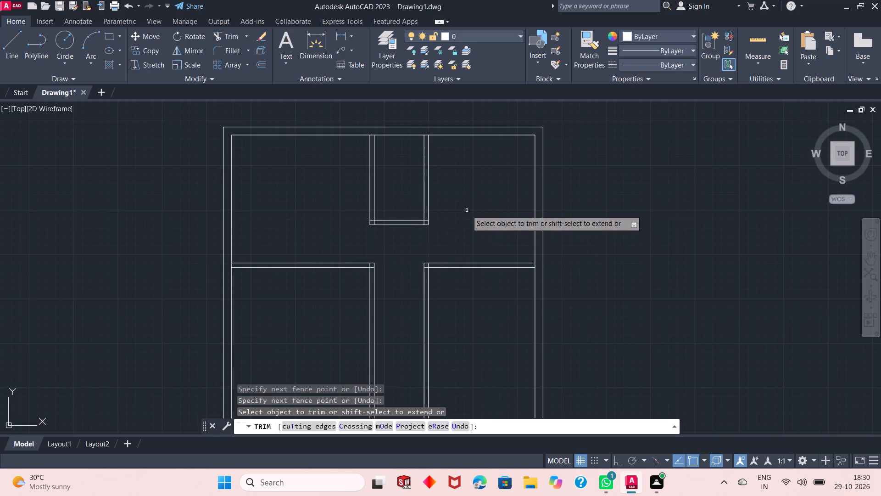
pyautogui.press('space')
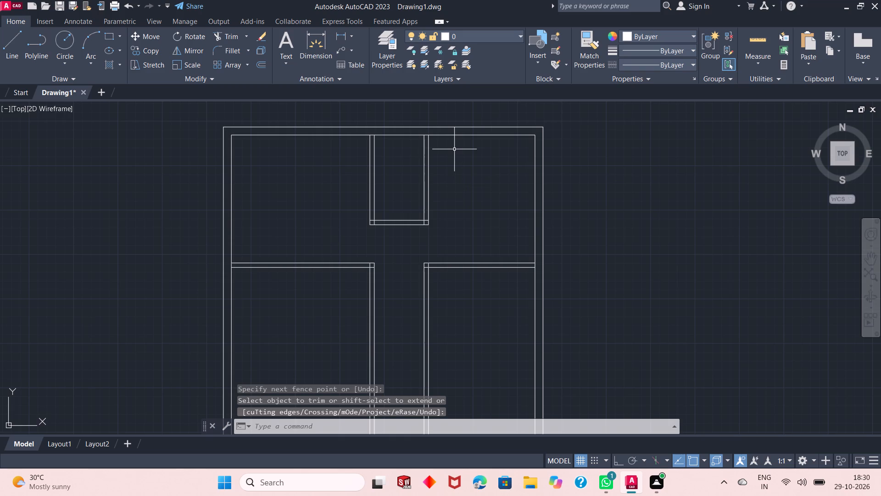
# Trim away both lines of the second vertical partition below the lower horizontal partition.
pyautogui.keyDown('ctrl'); pyautogui.scroll(-2, 454, 149); pyautogui.keyUp('ctrl')
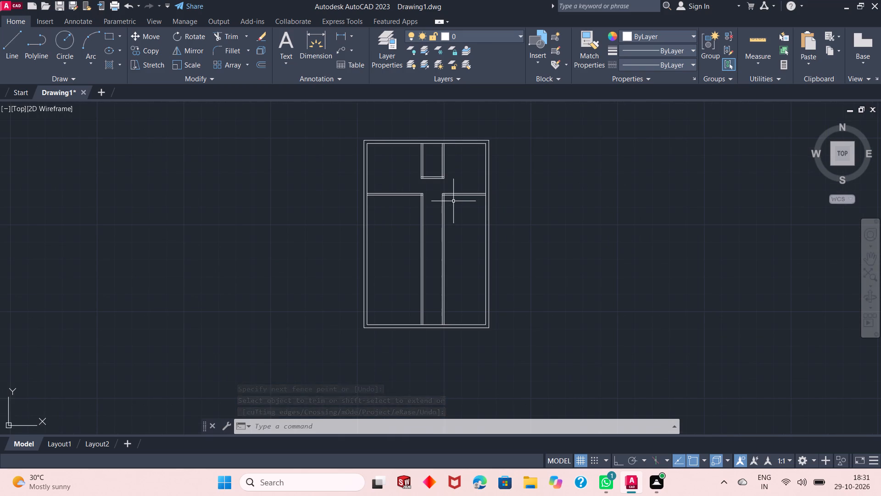
pyautogui.press('space')
pyautogui.click(453, 223)
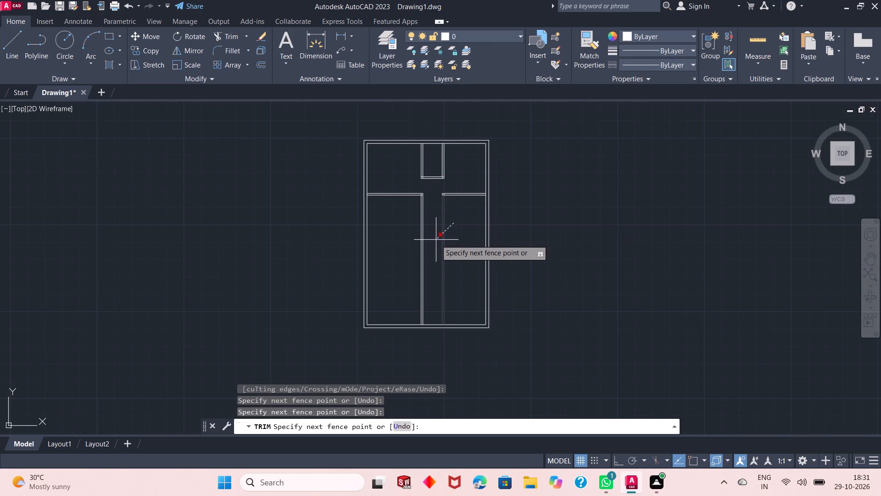
pyautogui.click(436, 240)
pyautogui.press('space')
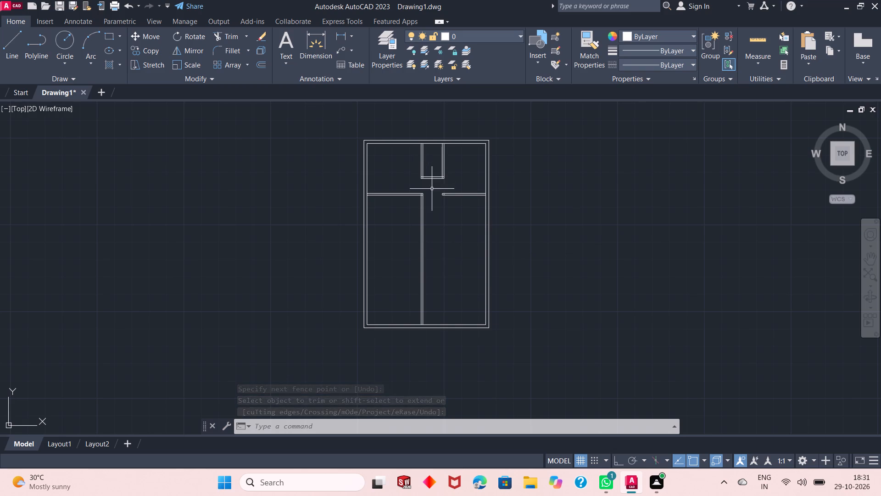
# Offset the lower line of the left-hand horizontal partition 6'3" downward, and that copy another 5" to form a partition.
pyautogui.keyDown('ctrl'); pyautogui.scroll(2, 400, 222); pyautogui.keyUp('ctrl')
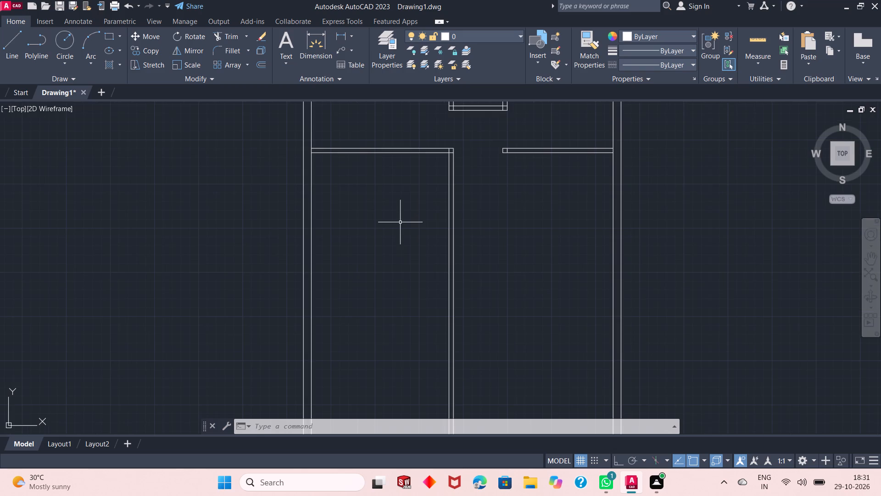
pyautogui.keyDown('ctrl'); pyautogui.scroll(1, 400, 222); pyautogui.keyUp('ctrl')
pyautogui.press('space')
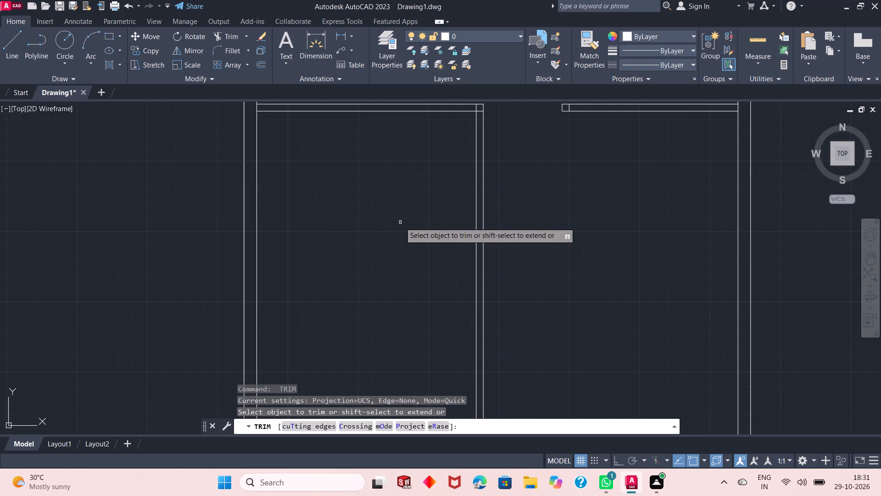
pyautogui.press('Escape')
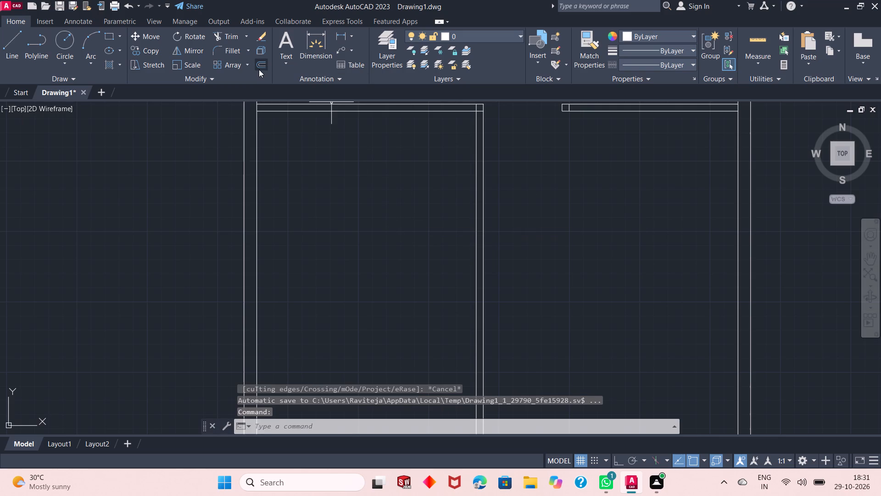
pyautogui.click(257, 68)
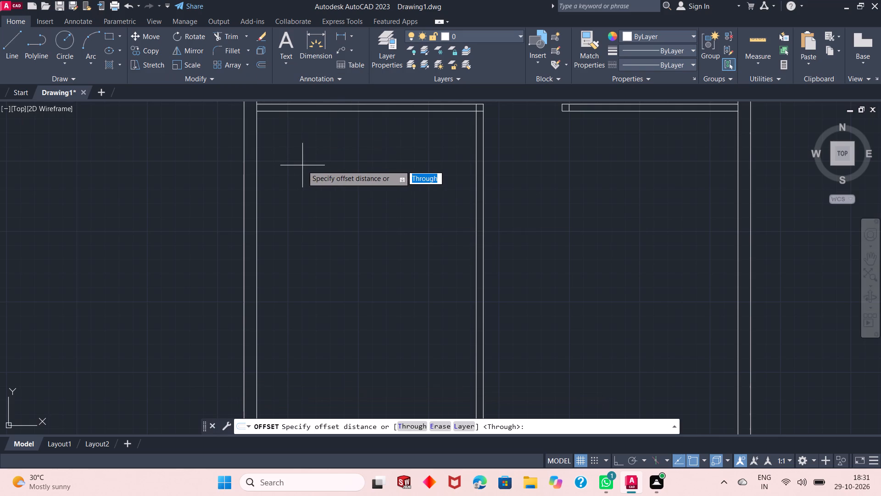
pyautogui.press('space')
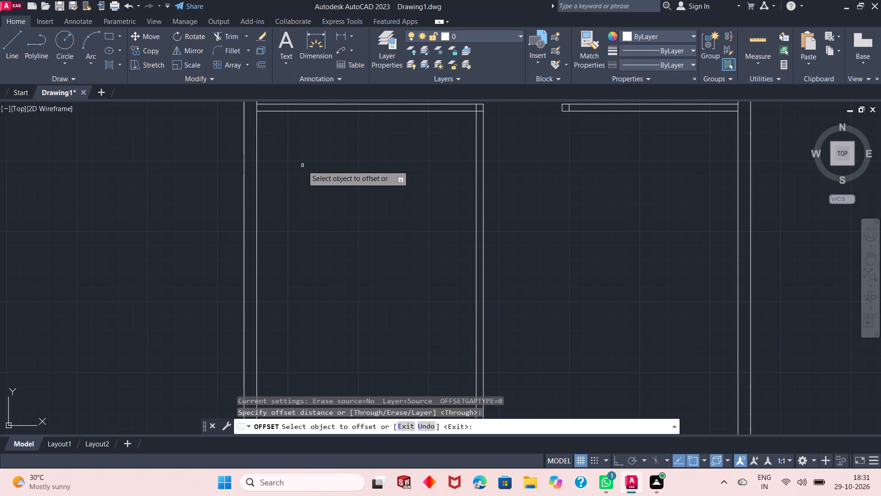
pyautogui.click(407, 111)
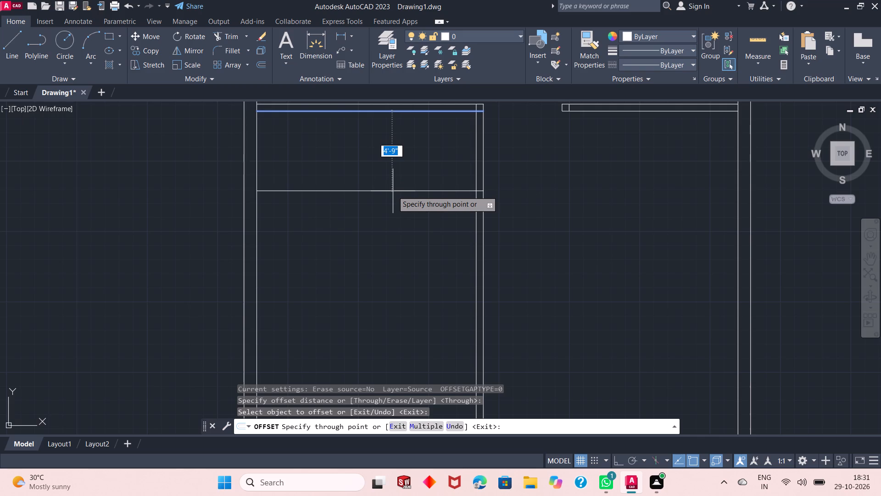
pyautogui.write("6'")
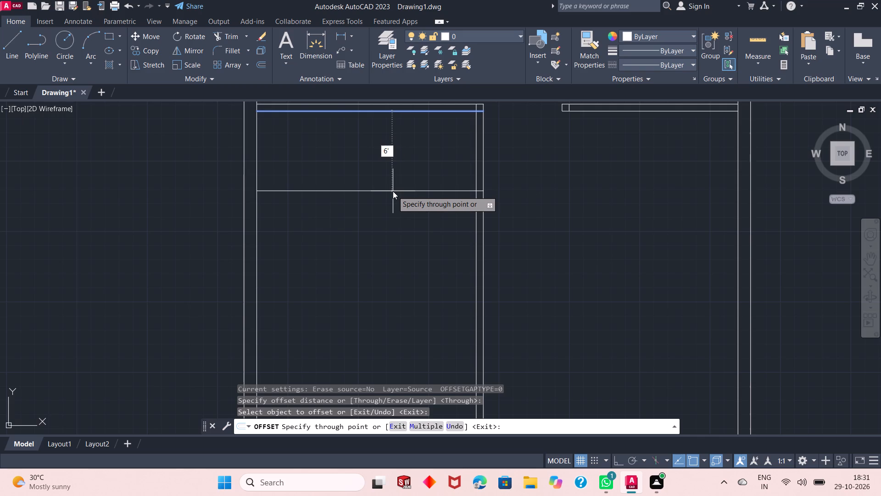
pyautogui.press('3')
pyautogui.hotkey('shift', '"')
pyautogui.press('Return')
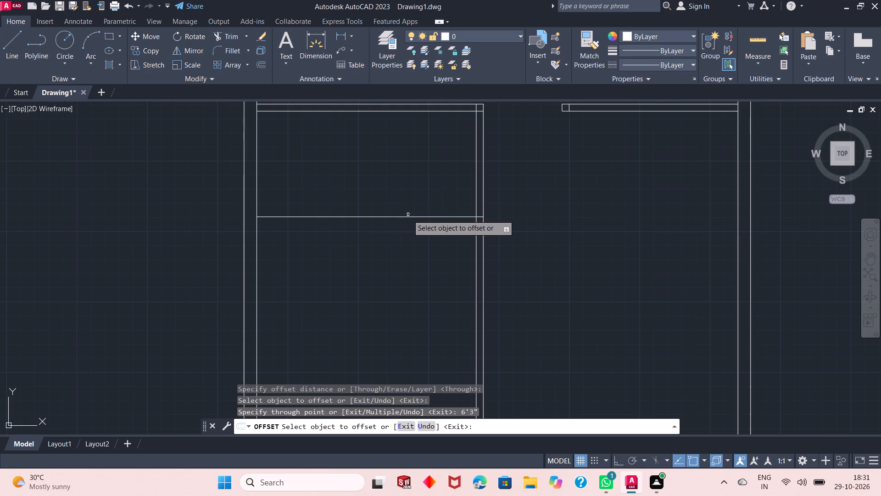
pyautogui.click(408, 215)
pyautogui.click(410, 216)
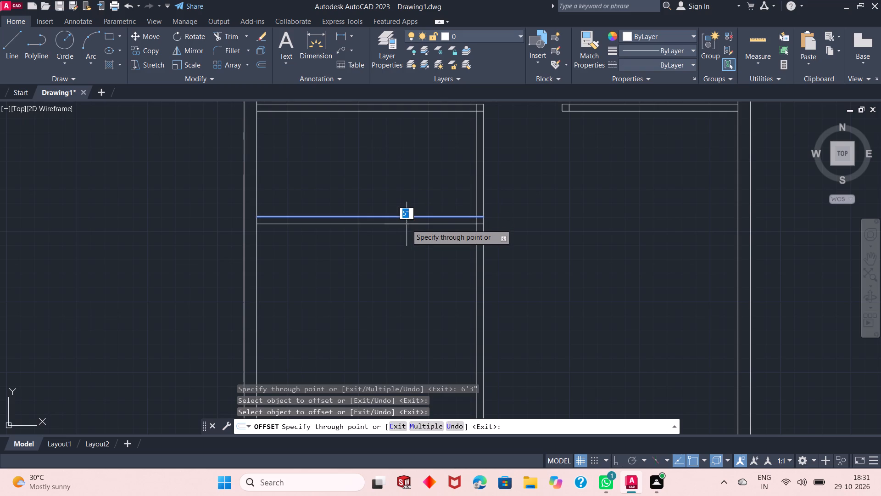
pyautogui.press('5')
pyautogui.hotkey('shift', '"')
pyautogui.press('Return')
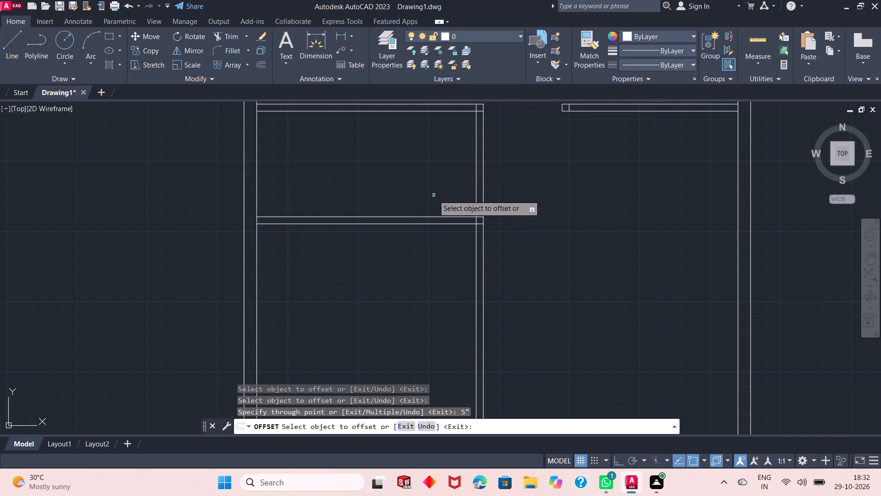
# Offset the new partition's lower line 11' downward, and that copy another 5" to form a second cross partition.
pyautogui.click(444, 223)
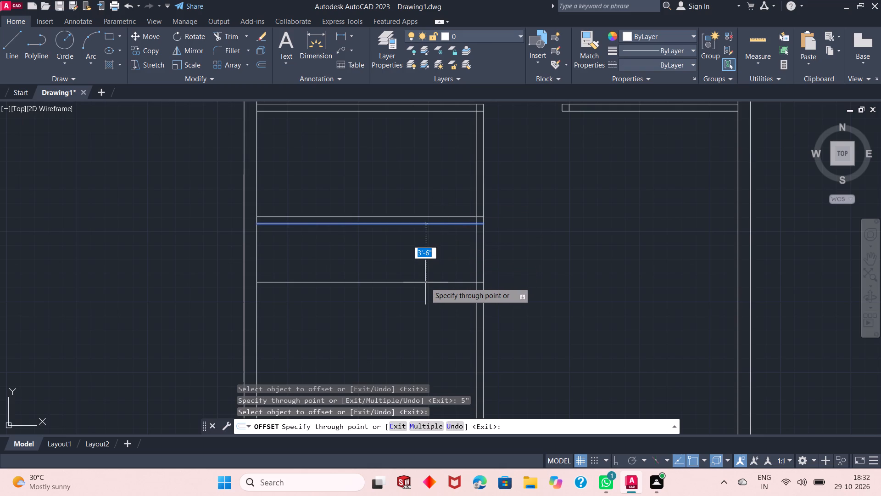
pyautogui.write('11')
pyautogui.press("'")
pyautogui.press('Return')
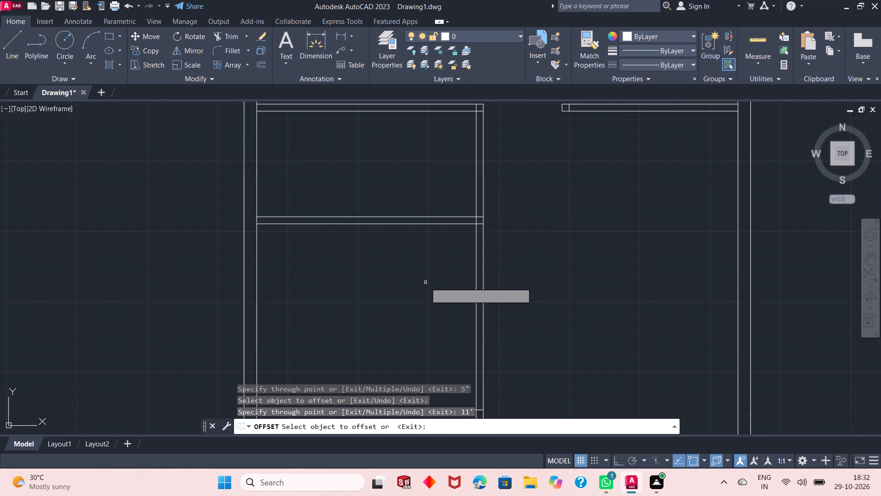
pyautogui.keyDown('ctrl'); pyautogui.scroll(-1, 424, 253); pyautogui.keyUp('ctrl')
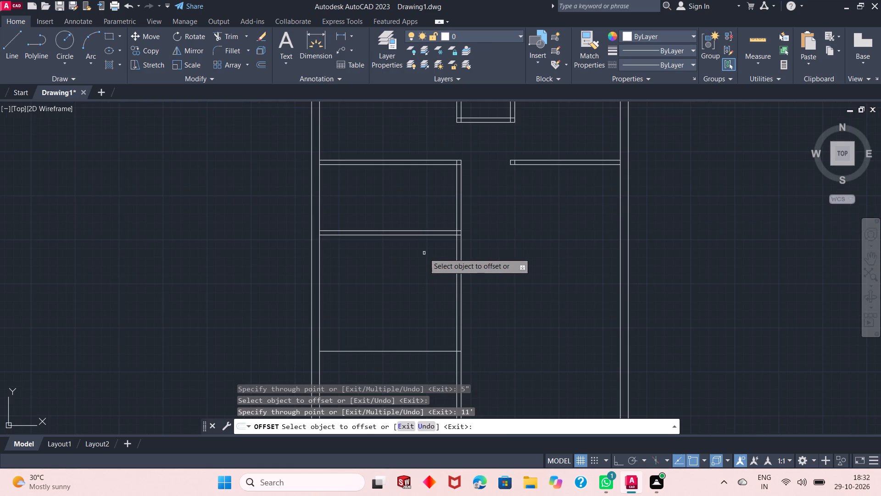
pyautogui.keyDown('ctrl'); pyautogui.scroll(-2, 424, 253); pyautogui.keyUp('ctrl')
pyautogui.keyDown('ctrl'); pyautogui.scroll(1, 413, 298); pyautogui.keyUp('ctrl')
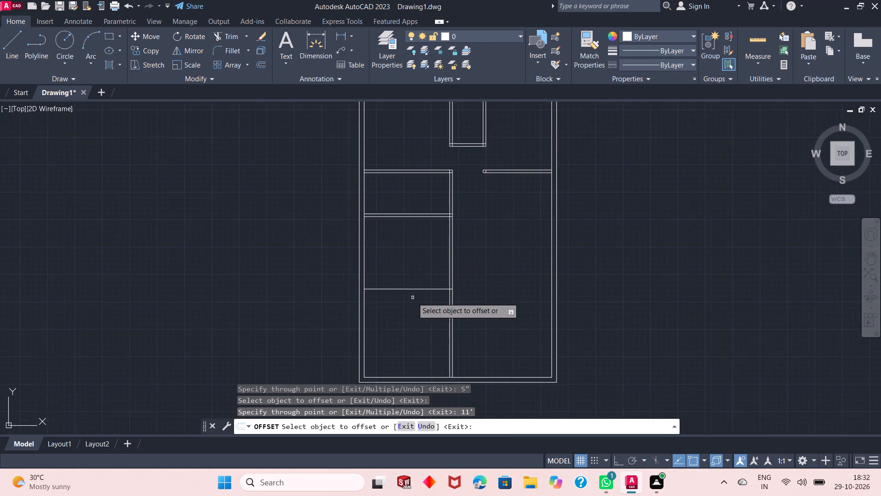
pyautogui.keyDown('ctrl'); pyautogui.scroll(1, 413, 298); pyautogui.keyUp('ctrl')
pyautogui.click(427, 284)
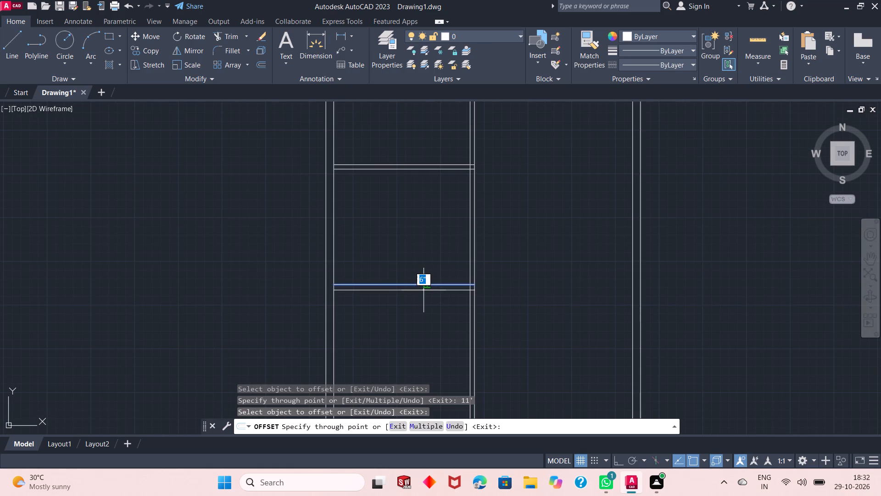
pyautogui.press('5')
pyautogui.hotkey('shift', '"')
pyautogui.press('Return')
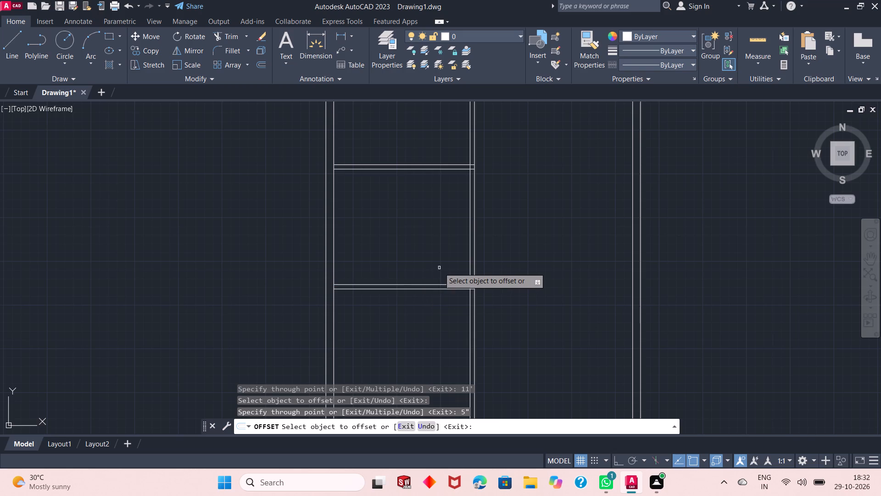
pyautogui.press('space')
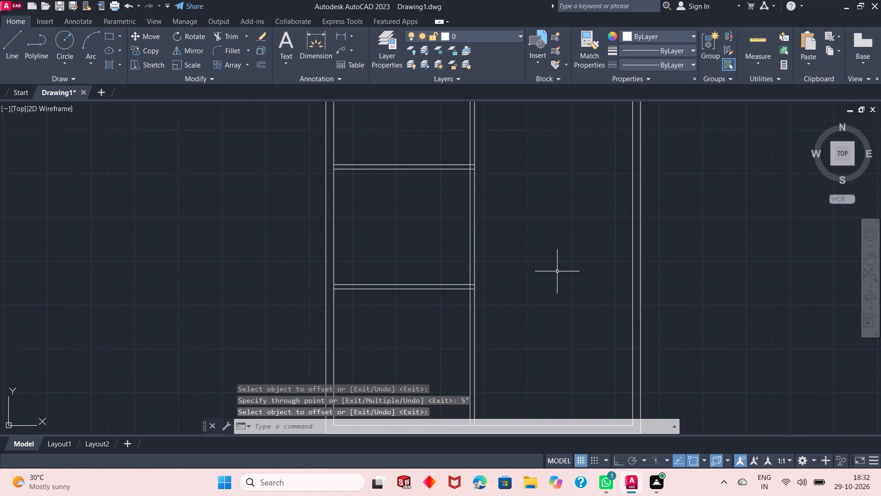
# Measure the dimensions of the bottom-left room with the quick measure tool.
pyautogui.keyDown('ctrl'); pyautogui.scroll(-1, 559, 247); pyautogui.keyUp('ctrl')
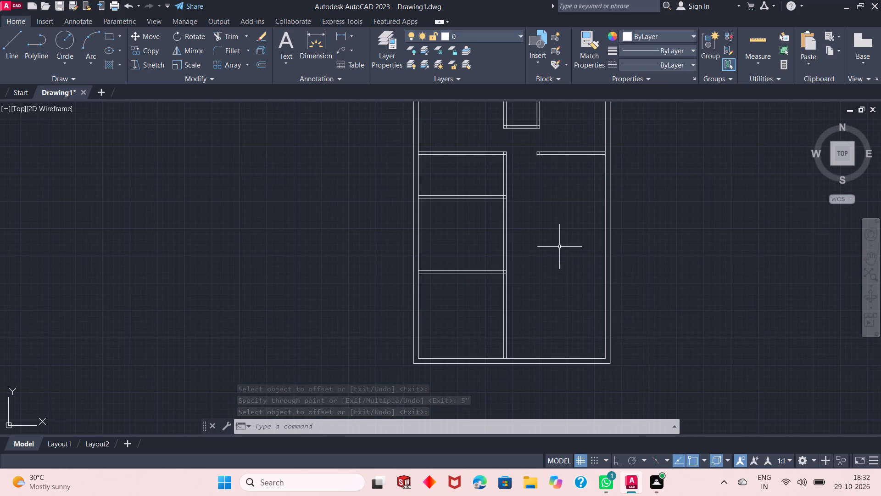
pyautogui.click(760, 41)
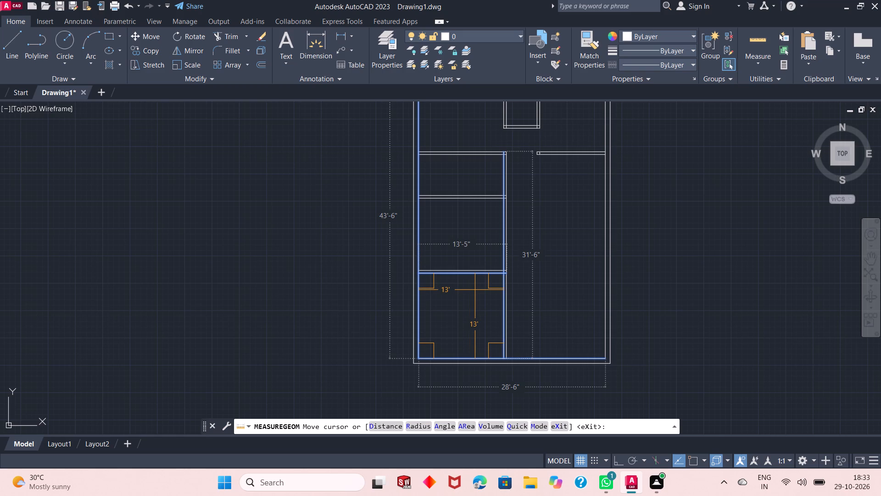
pyautogui.press('Escape')
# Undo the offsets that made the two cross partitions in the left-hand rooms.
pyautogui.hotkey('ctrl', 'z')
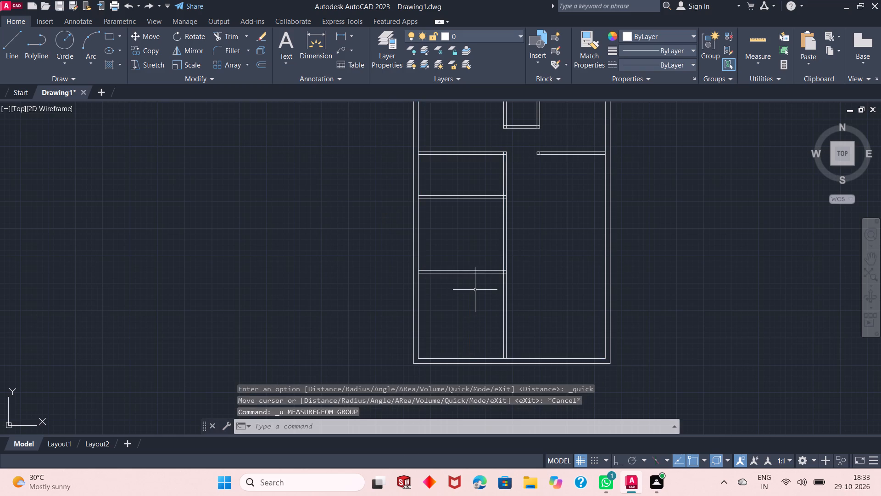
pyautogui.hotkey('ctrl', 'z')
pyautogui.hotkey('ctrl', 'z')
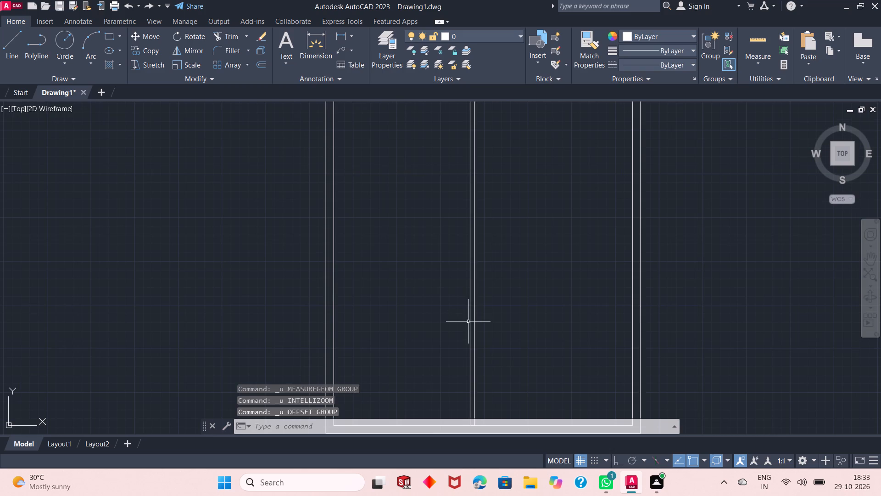
# Offset the lower line of the left-hand horizontal partition 8'3" downward, and that copy another 5" to form a partition.
pyautogui.keyDown('ctrl'); pyautogui.scroll(-2, 468, 321); pyautogui.keyUp('ctrl')
pyautogui.keyDown('ctrl'); pyautogui.scroll(2, 467, 267); pyautogui.keyUp('ctrl')
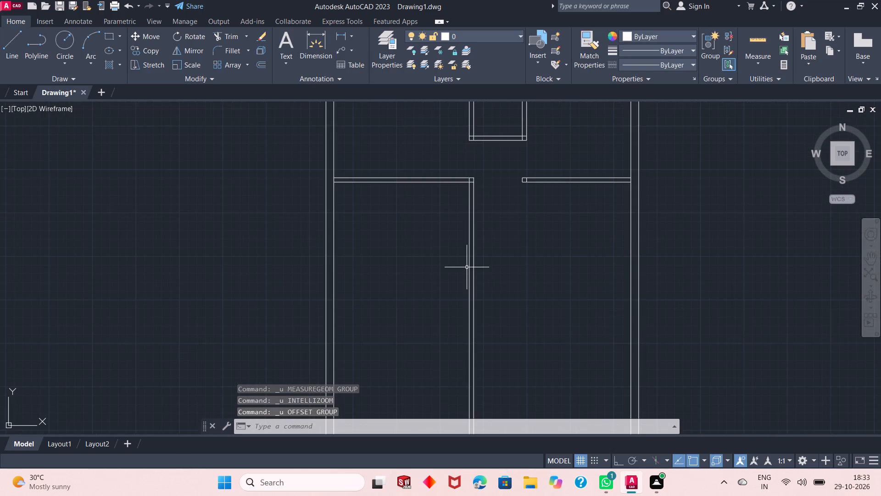
pyautogui.click(264, 67)
pyautogui.press('space')
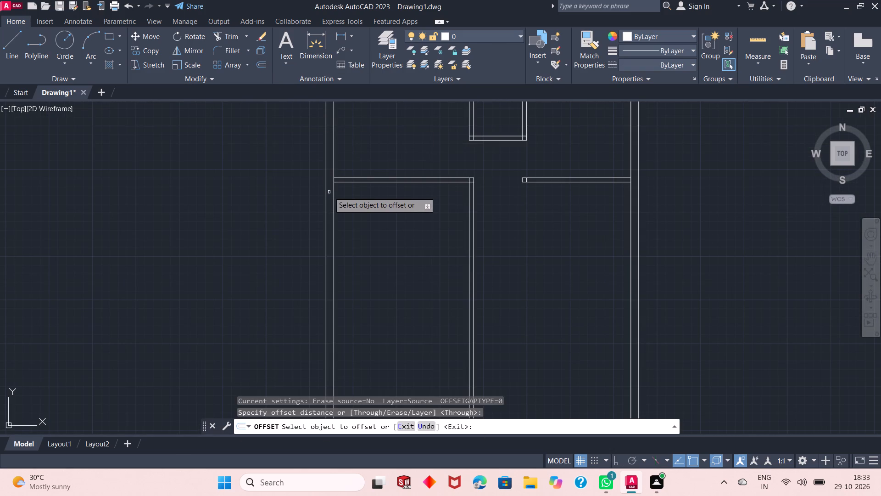
pyautogui.click(377, 181)
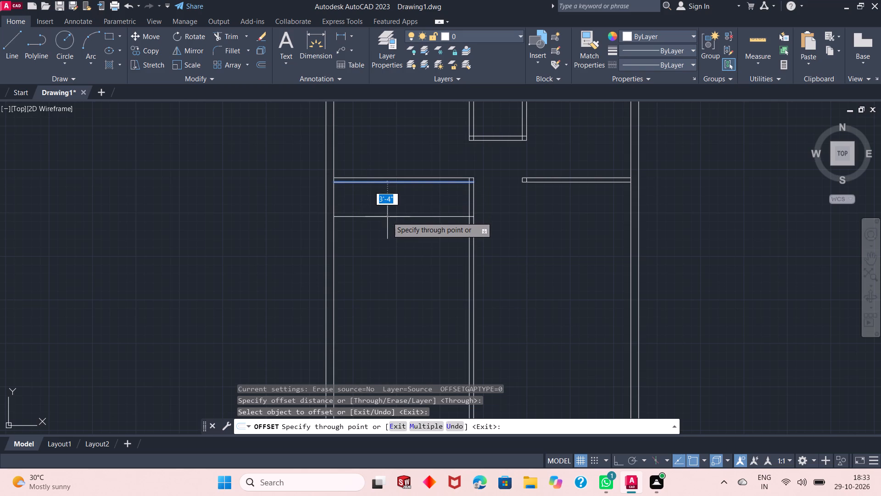
pyautogui.press('8')
pyautogui.write("'3")
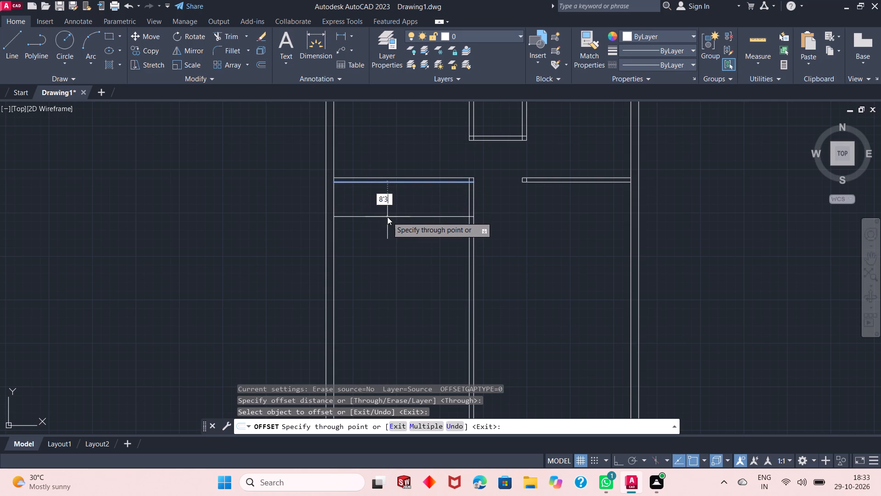
pyautogui.hotkey('shift', '"')
pyautogui.press('Return')
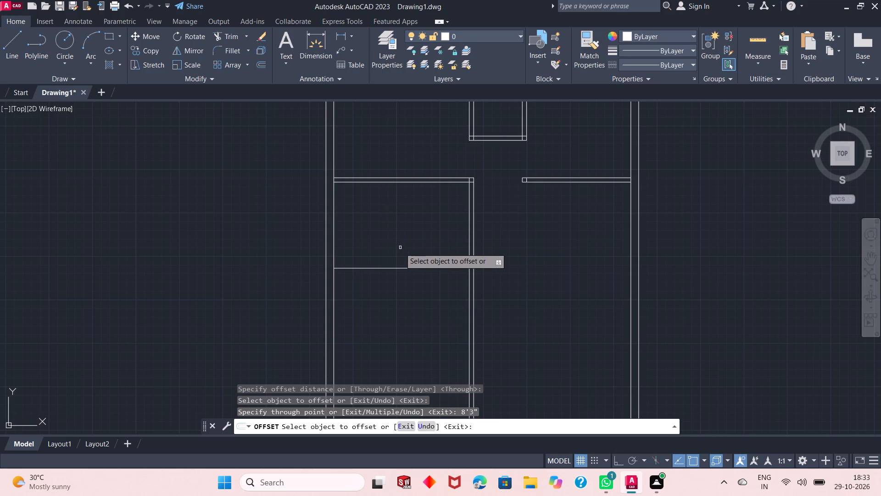
pyautogui.click(403, 270)
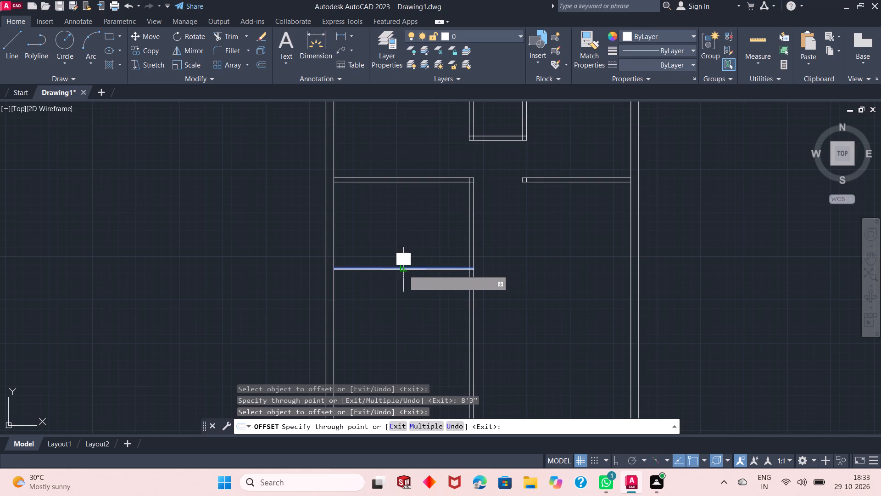
pyautogui.write('5"')
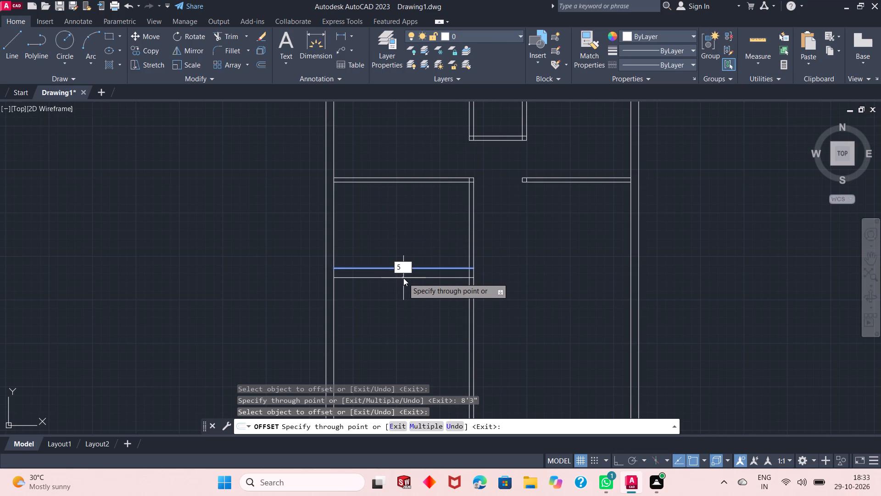
pyautogui.press('Return')
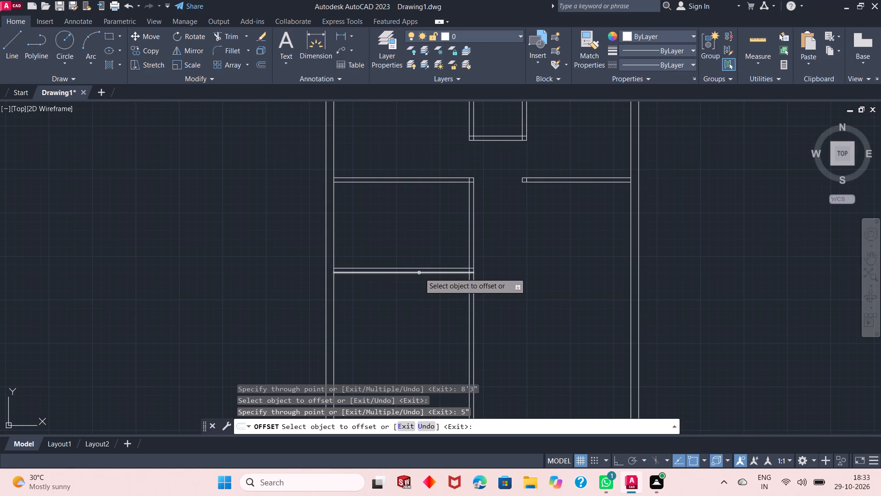
# Offset the lower line of the new left-hand partition 11' downward, and that copy another 5" to form a second cross partition.
pyautogui.click(419, 273)
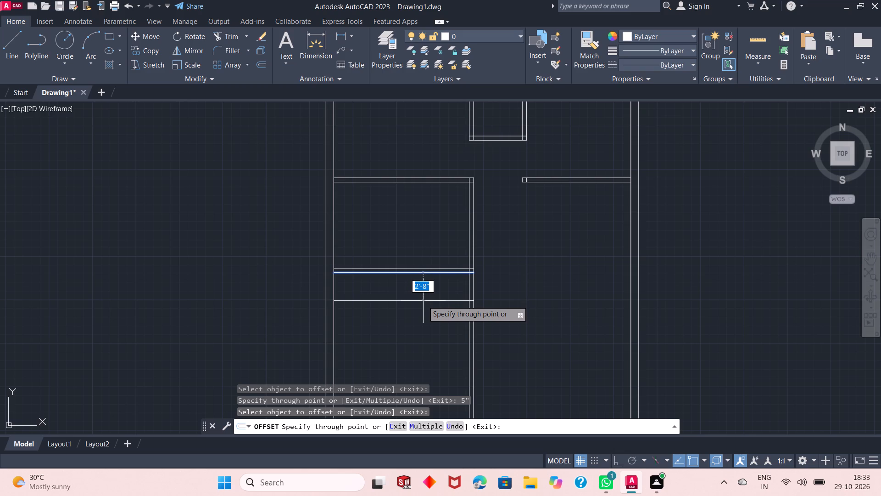
pyautogui.write("11'")
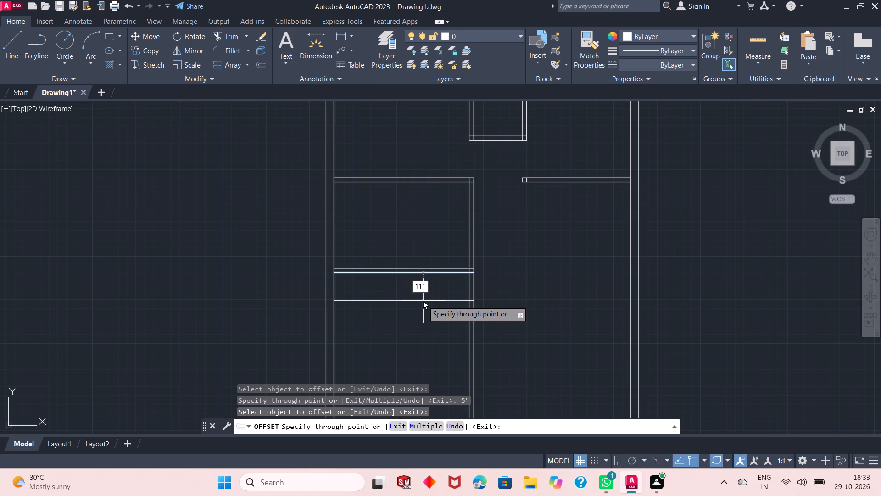
pyautogui.press('Return')
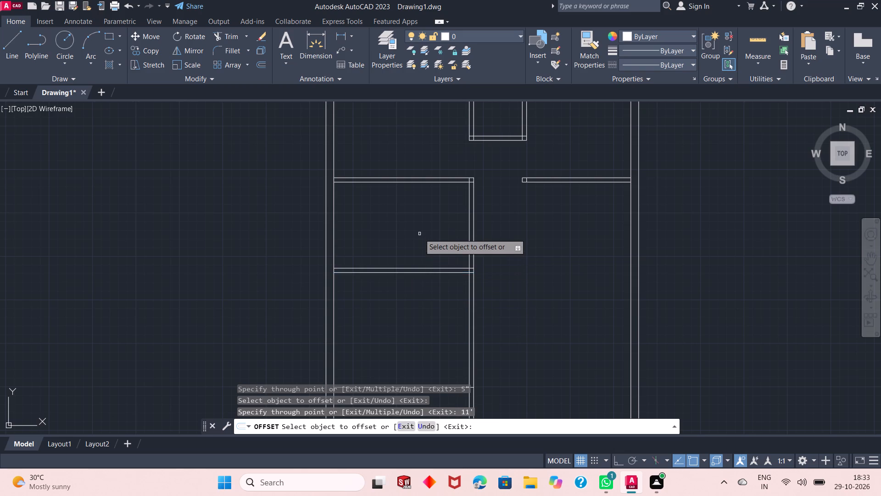
pyautogui.keyDown('ctrl'); pyautogui.scroll(-1, 419, 234); pyautogui.keyUp('ctrl')
pyautogui.keyDown('ctrl'); pyautogui.scroll(2, 417, 356); pyautogui.keyUp('ctrl')
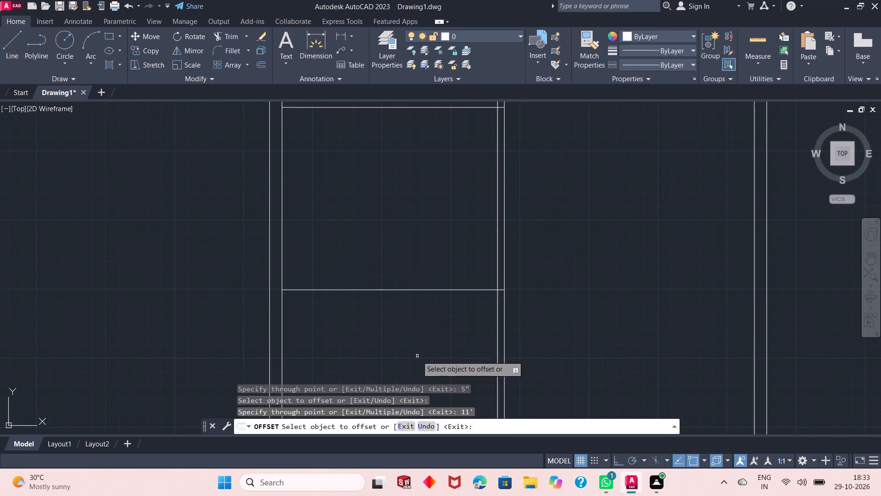
pyautogui.click(407, 289)
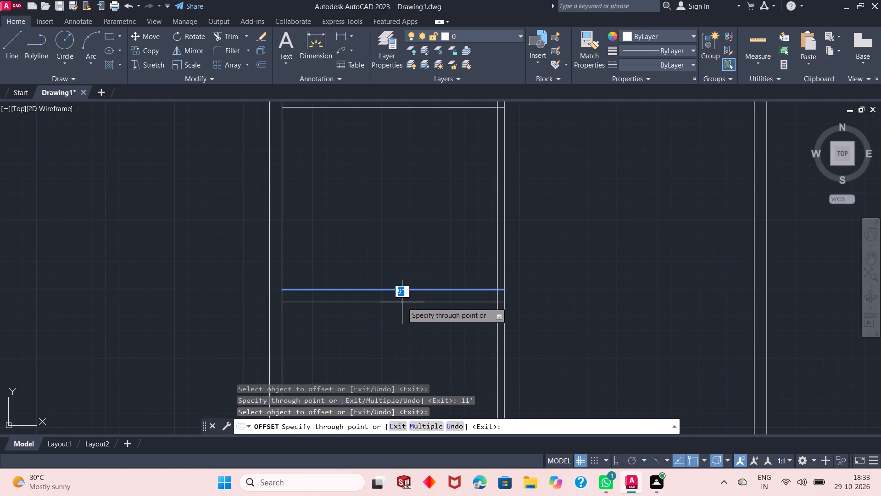
pyautogui.write('5"')
pyautogui.press('Return')
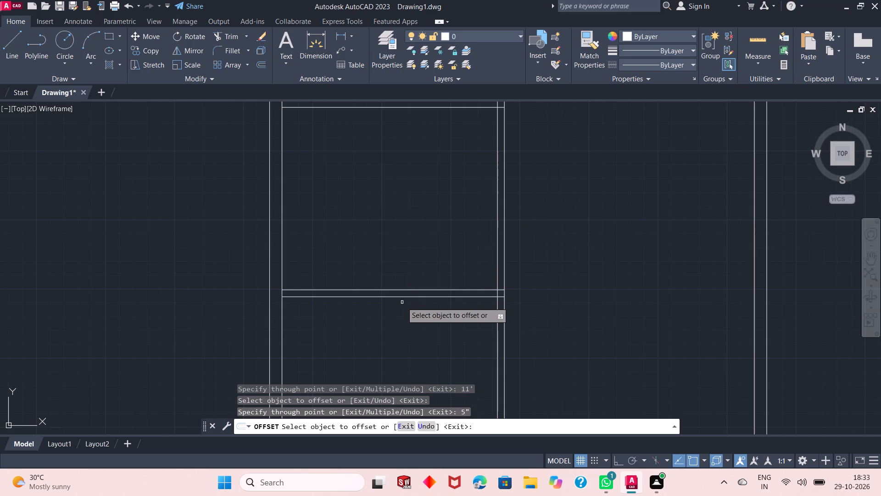
pyautogui.press('Return')
# Measure the dimensions of the large right-hand room with the quick measure tool.
pyautogui.keyDown('ctrl'); pyautogui.scroll(-1, 375, 290); pyautogui.keyUp('ctrl')
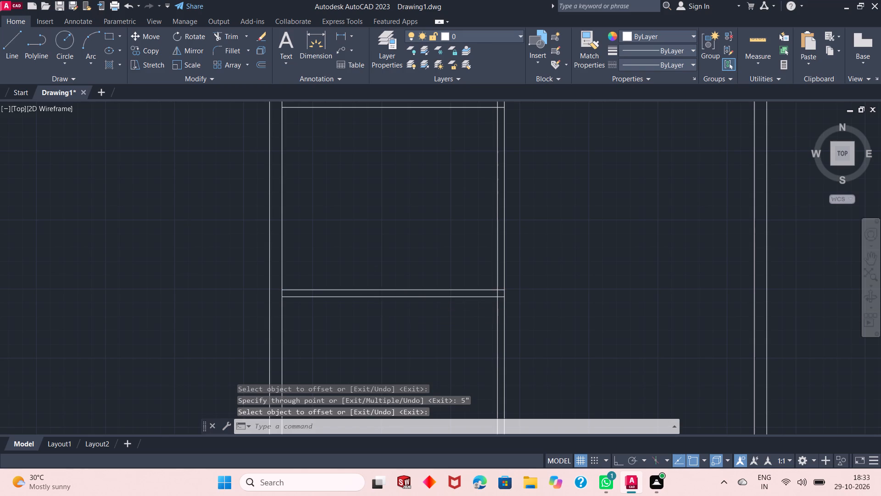
pyautogui.keyDown('ctrl'); pyautogui.scroll(-2, 375, 290); pyautogui.keyUp('ctrl')
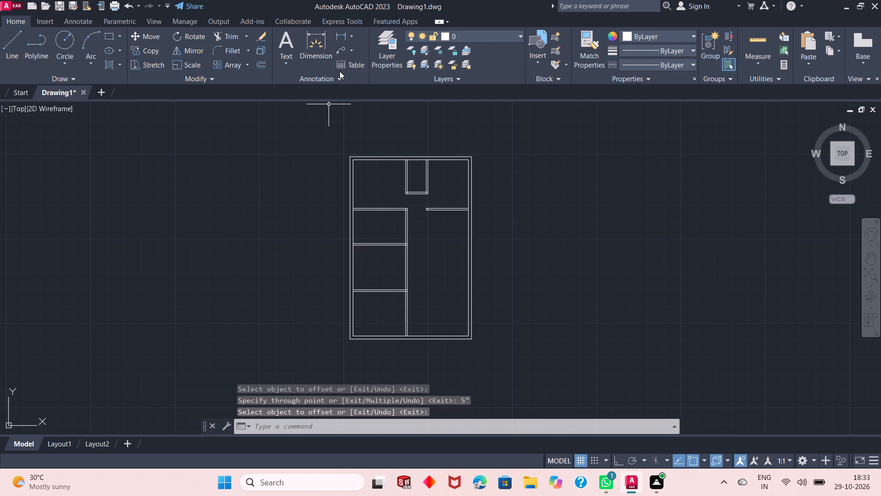
pyautogui.click(759, 38)
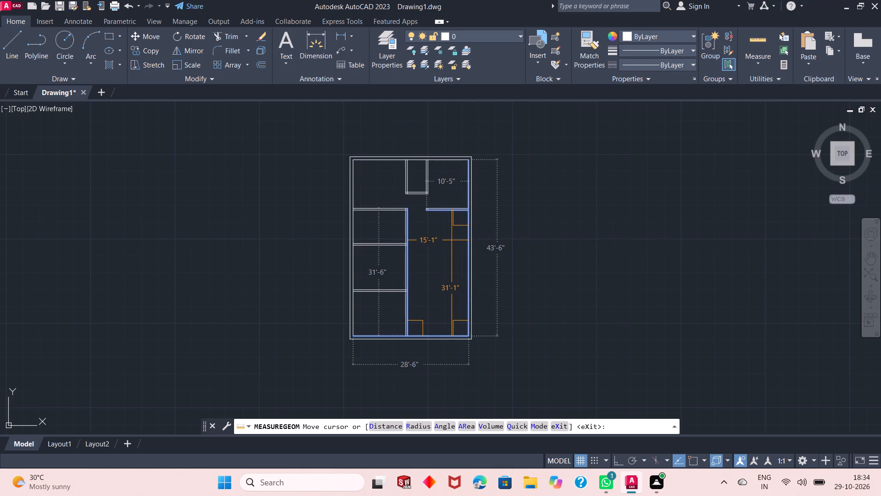
pyautogui.press('Escape')
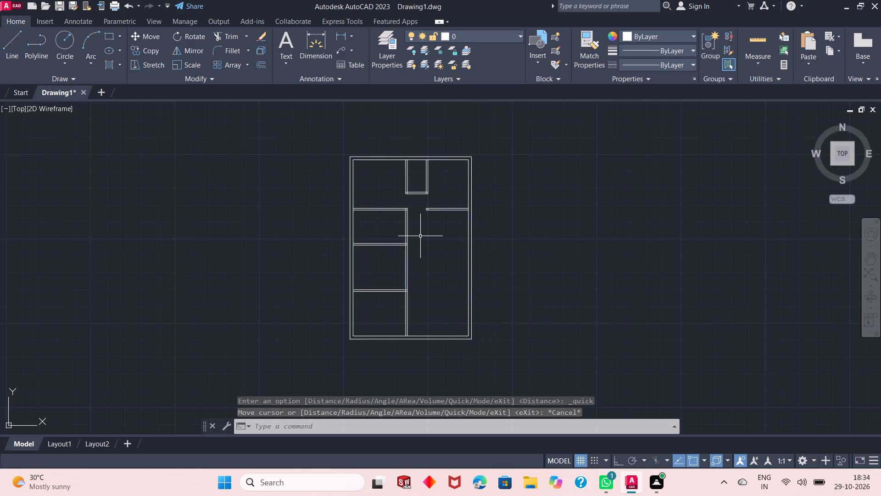
# Offset the inner line of the bottom outer wall 6'6" upward, and that copy another 5" to form a partition.
pyautogui.keyDown('ctrl'); pyautogui.scroll(-1, 420, 236); pyautogui.keyUp('ctrl')
pyautogui.keyDown('ctrl'); pyautogui.scroll(3, 431, 287); pyautogui.keyUp('ctrl')
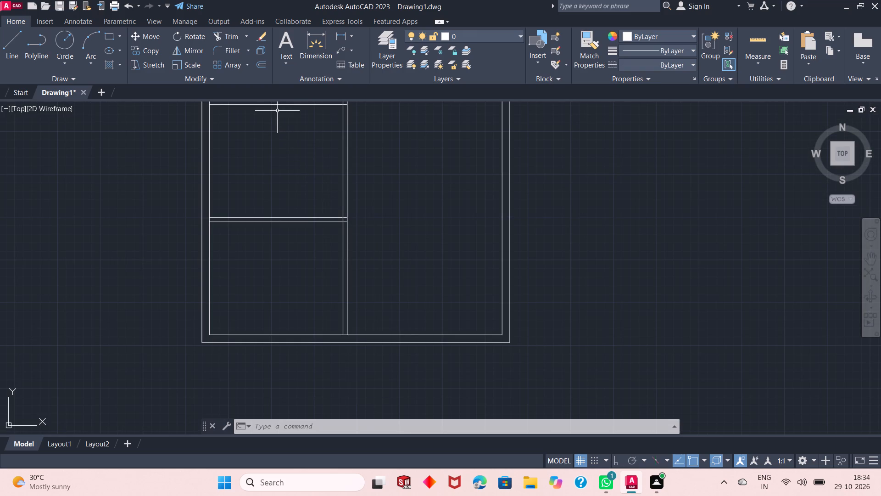
pyautogui.click(264, 68)
pyautogui.press('space')
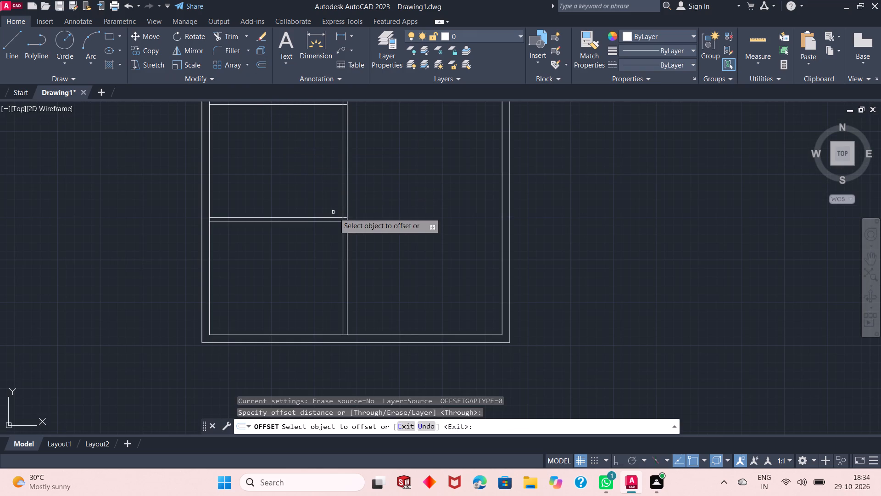
pyautogui.click(422, 335)
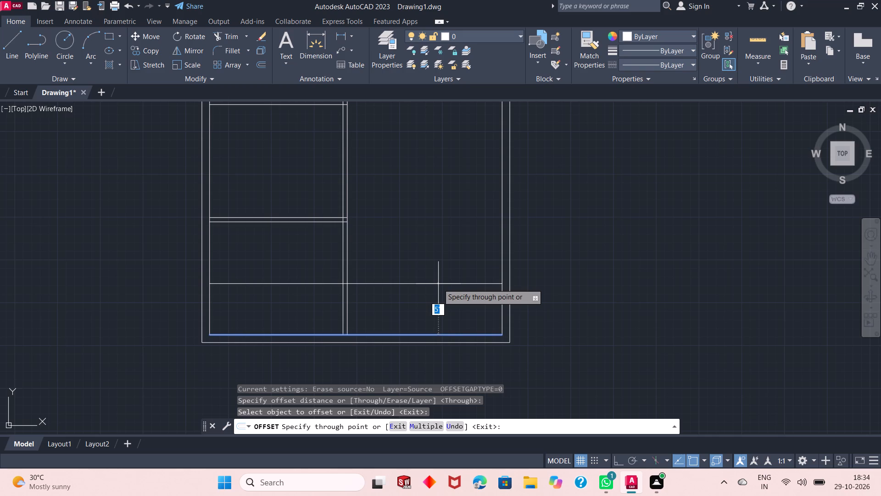
pyautogui.write("6'6")
pyautogui.hotkey('shift', '"')
pyautogui.press('Return')
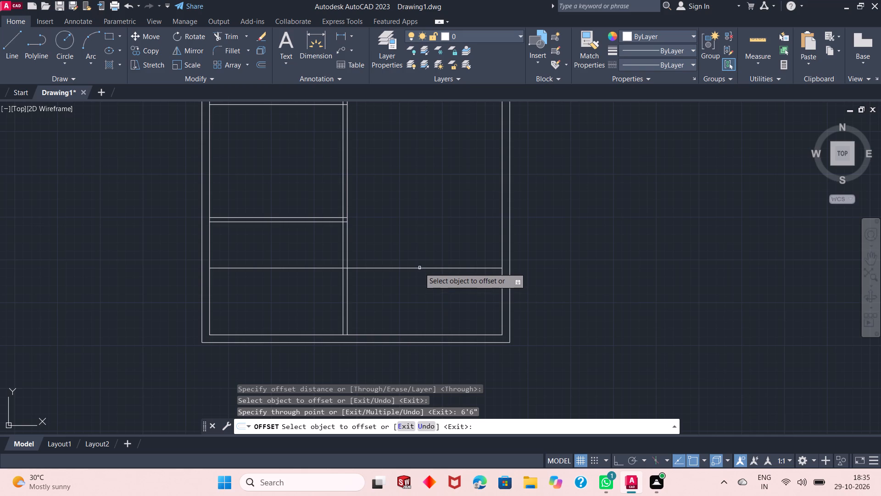
pyautogui.click(418, 267)
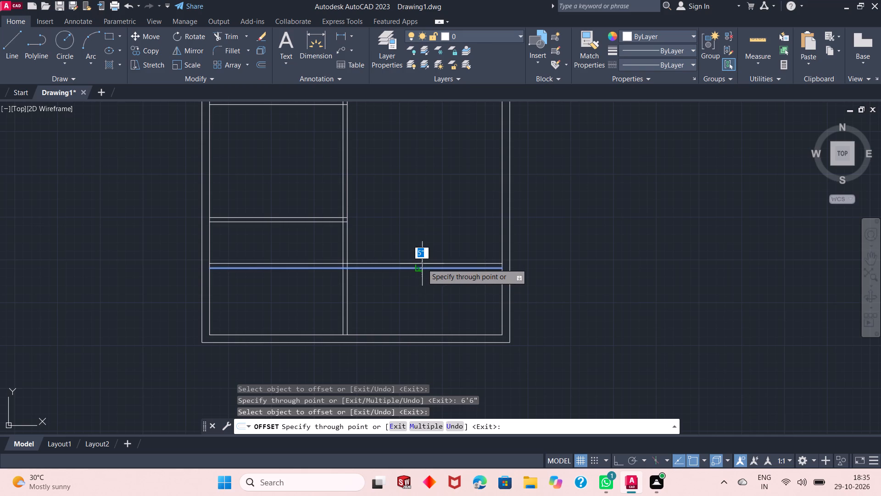
pyautogui.write('5"')
pyautogui.press('Return')
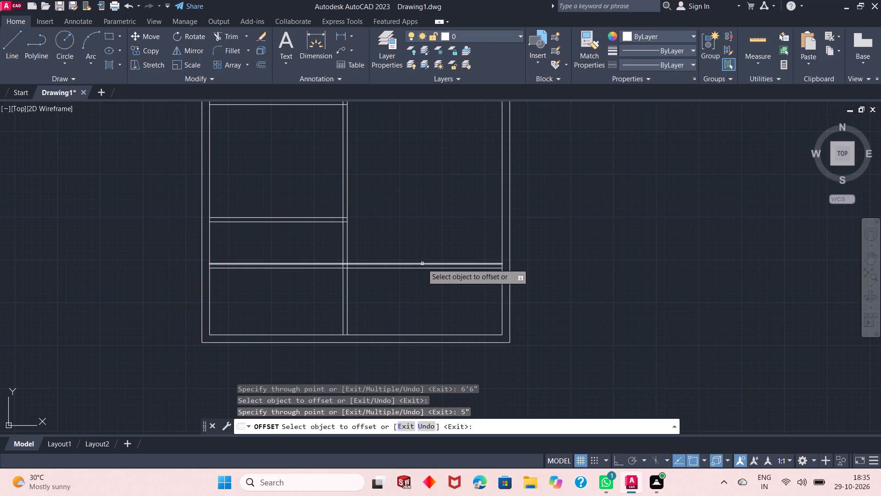
pyautogui.press('space')
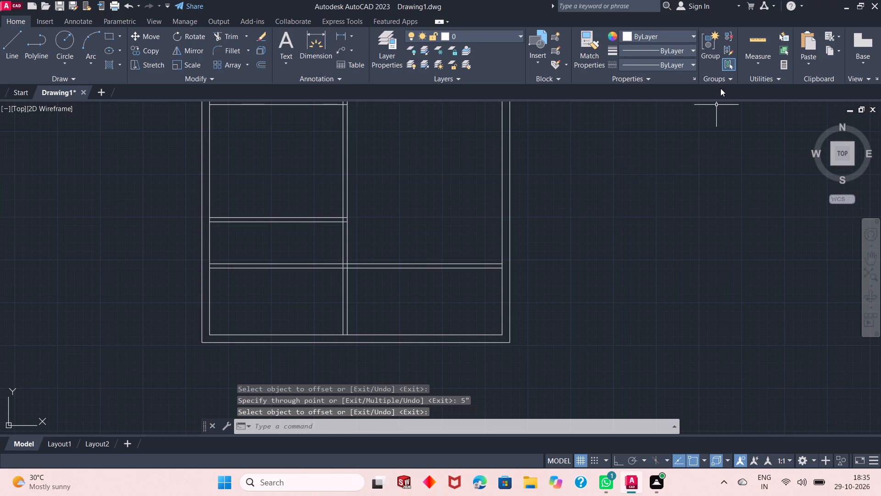
# Measure the right-hand rooms below and above the new partition with the quick measure tool.
pyautogui.click(754, 48)
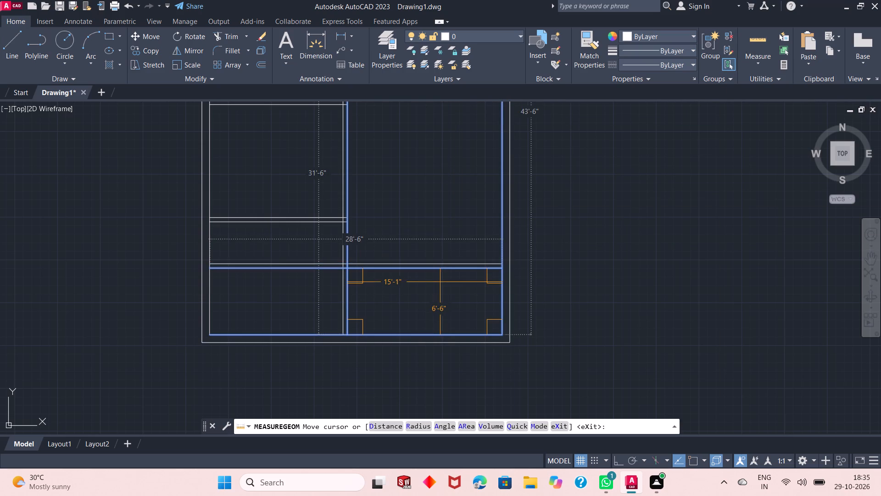
pyautogui.keyDown('ctrl'); pyautogui.scroll(-1, 440, 282); pyautogui.keyUp('ctrl')
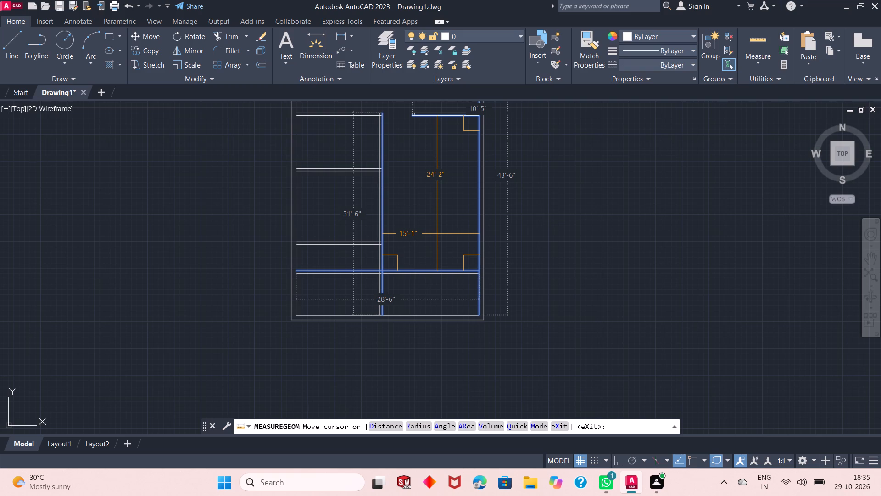
pyautogui.press('Escape')
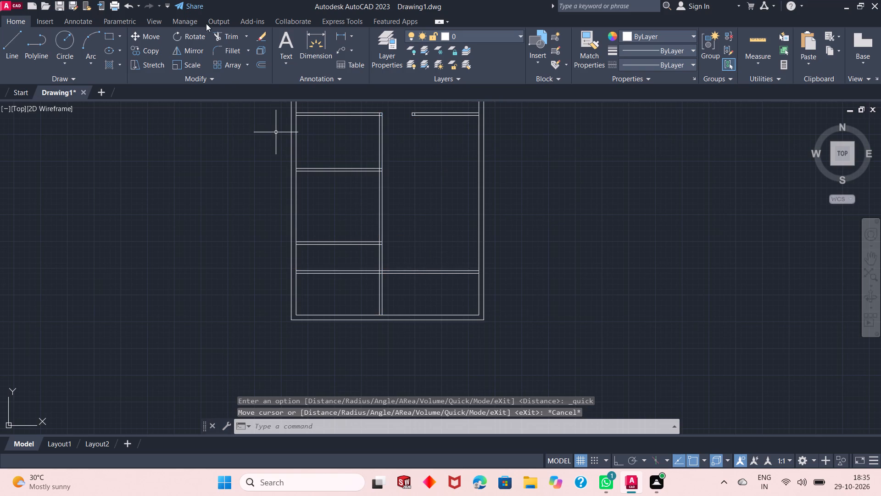
# Trim away the part of the new partition's two lines that crosses the bottom-left room.
pyautogui.click(222, 36)
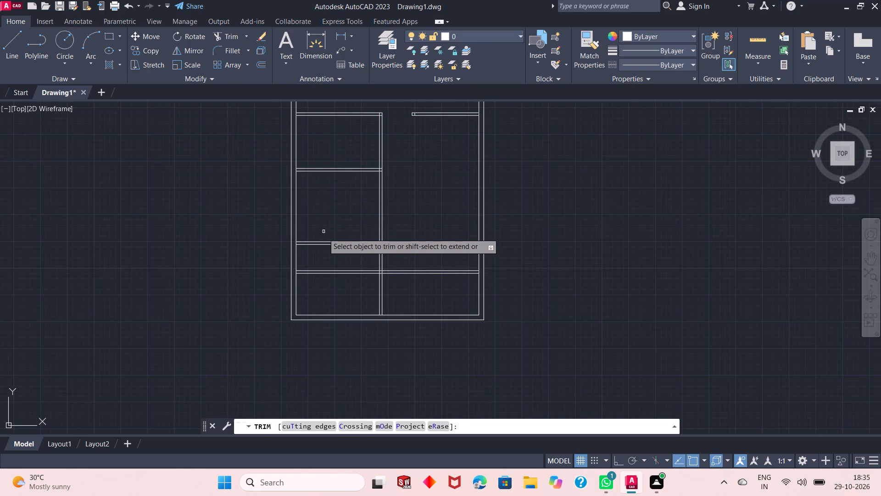
pyautogui.click(334, 256)
pyautogui.click(332, 287)
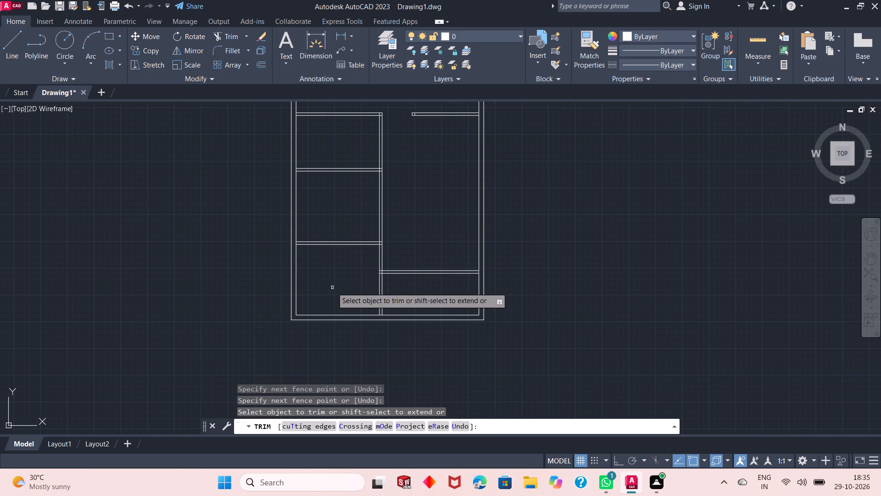
pyautogui.press('Escape')
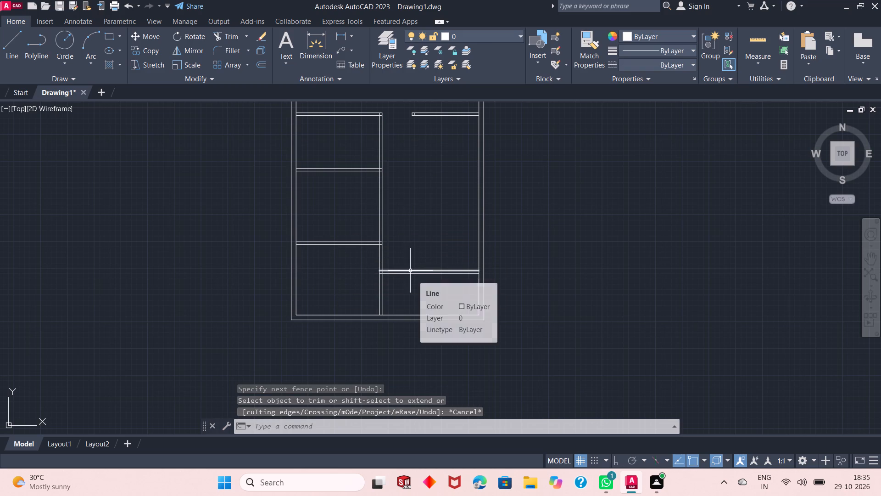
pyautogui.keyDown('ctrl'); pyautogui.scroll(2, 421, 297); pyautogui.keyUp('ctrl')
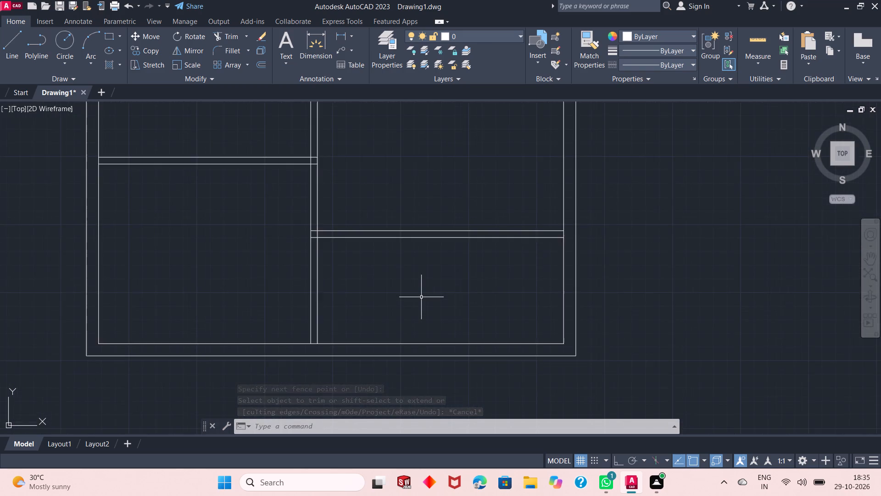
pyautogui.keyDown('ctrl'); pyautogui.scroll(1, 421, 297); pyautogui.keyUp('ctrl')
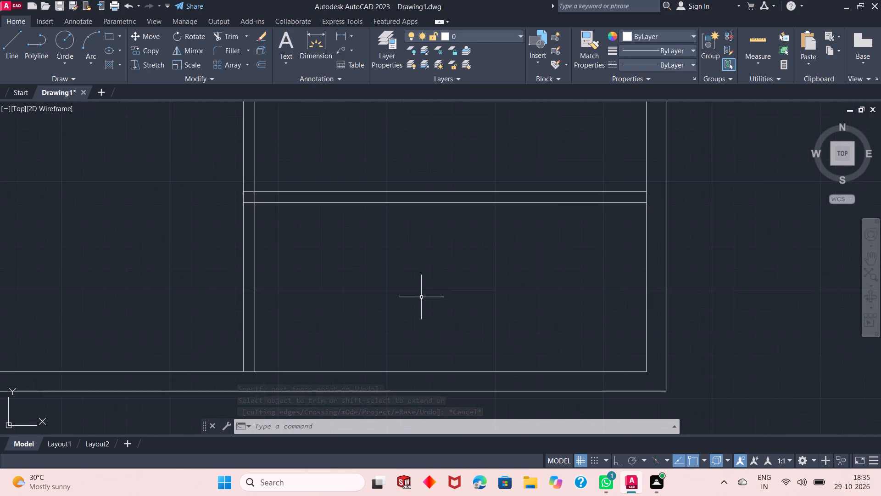
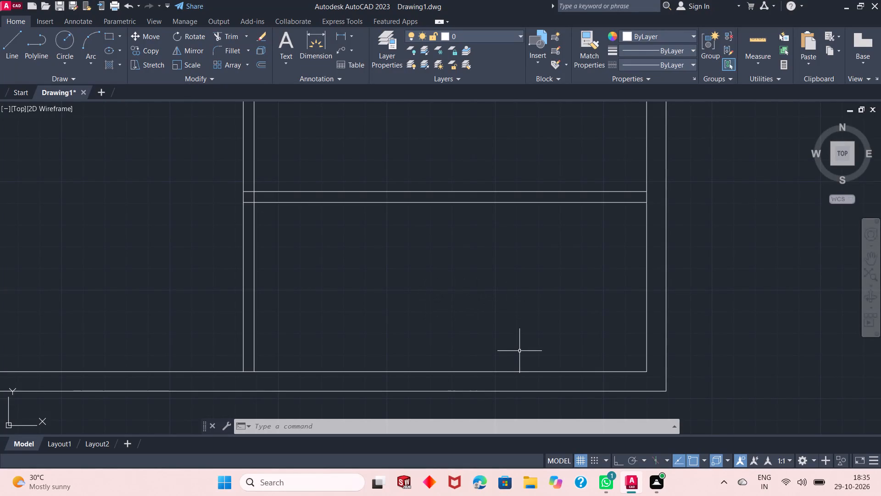
# Examine the overall room layout and the partitions around the narrow enclosure at the top centre of the plan.
pyautogui.keyDown('ctrl'); pyautogui.scroll(-2, 520, 352); pyautogui.keyUp('ctrl')
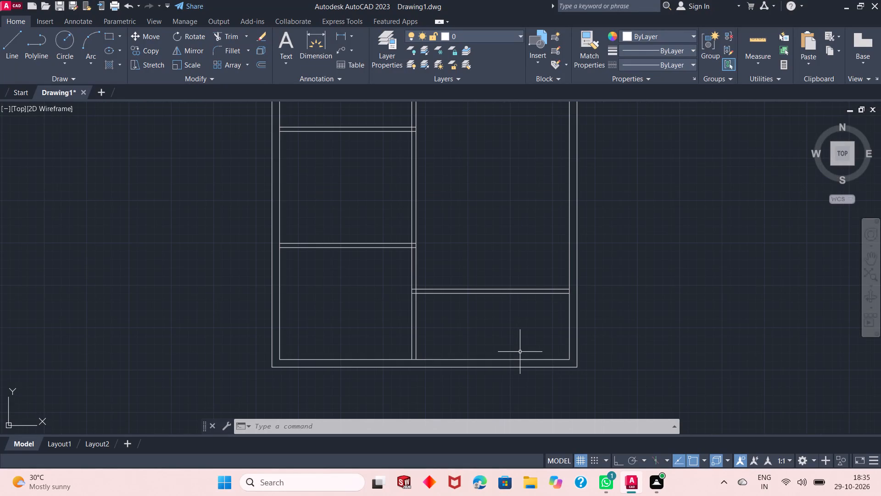
pyautogui.keyDown('ctrl'); pyautogui.scroll(-2, 520, 352); pyautogui.keyUp('ctrl')
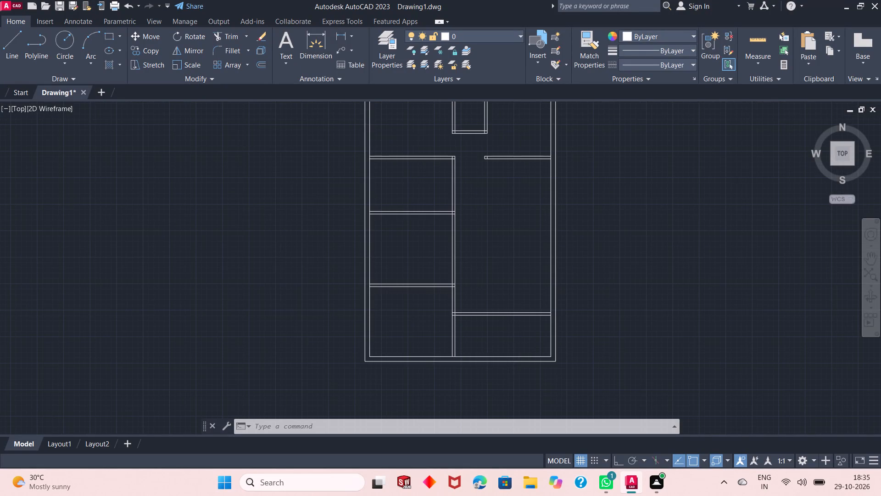
pyautogui.keyDown('ctrl'); pyautogui.scroll(2, 498, 271); pyautogui.keyUp('ctrl')
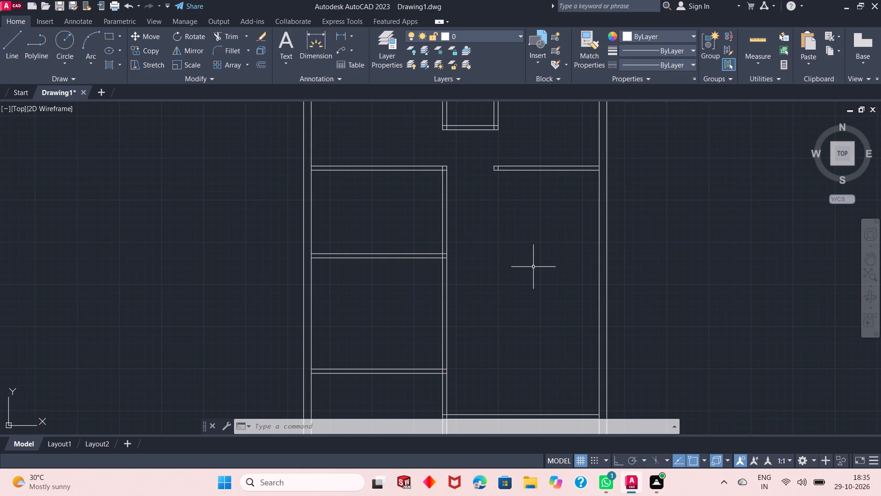
pyautogui.keyDown('ctrl'); pyautogui.scroll(-1, 549, 304); pyautogui.keyUp('ctrl')
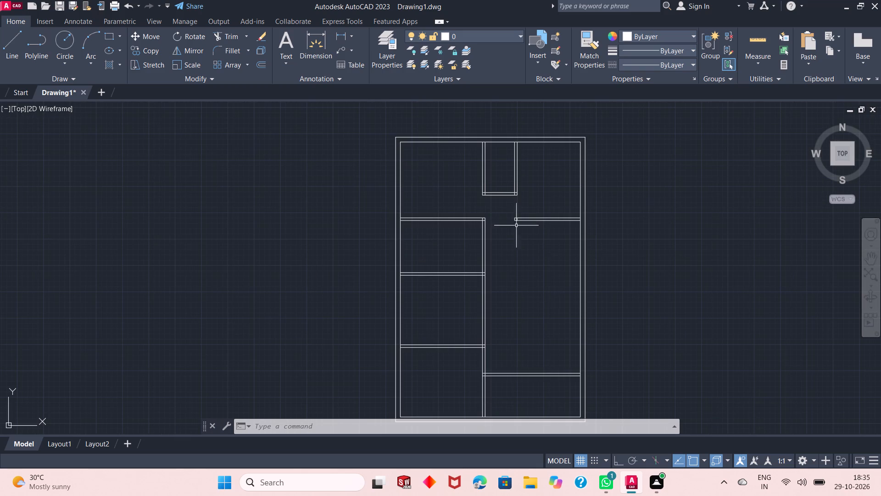
pyautogui.keyDown('ctrl'); pyautogui.scroll(2, 501, 132); pyautogui.keyUp('ctrl')
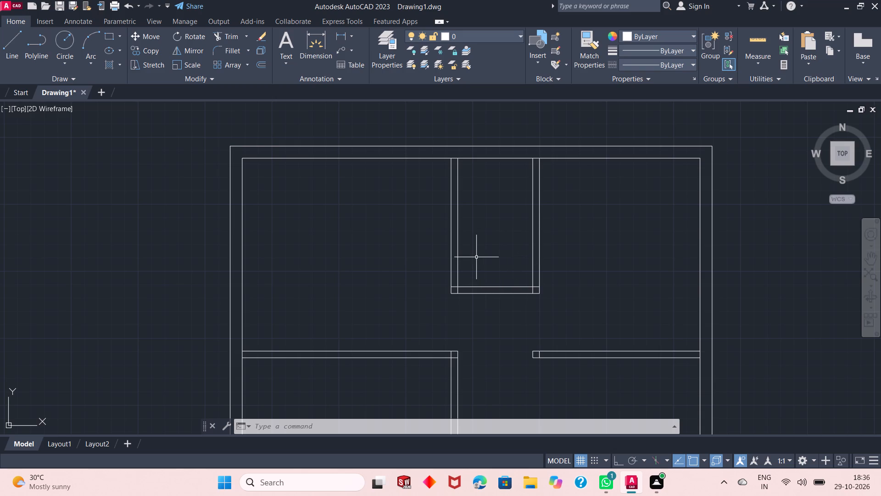
pyautogui.keyDown('ctrl'); pyautogui.scroll(-2, 476, 257); pyautogui.keyUp('ctrl')
pyautogui.keyDown('ctrl'); pyautogui.scroll(2, 496, 251); pyautogui.keyUp('ctrl')
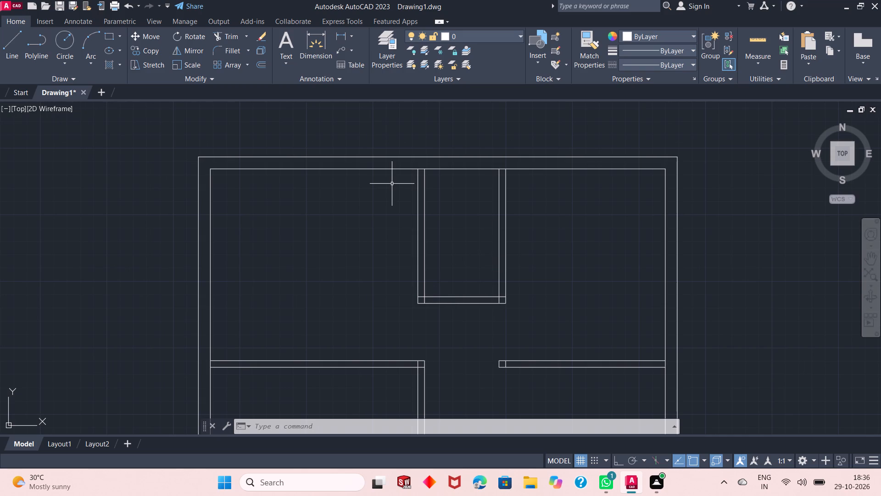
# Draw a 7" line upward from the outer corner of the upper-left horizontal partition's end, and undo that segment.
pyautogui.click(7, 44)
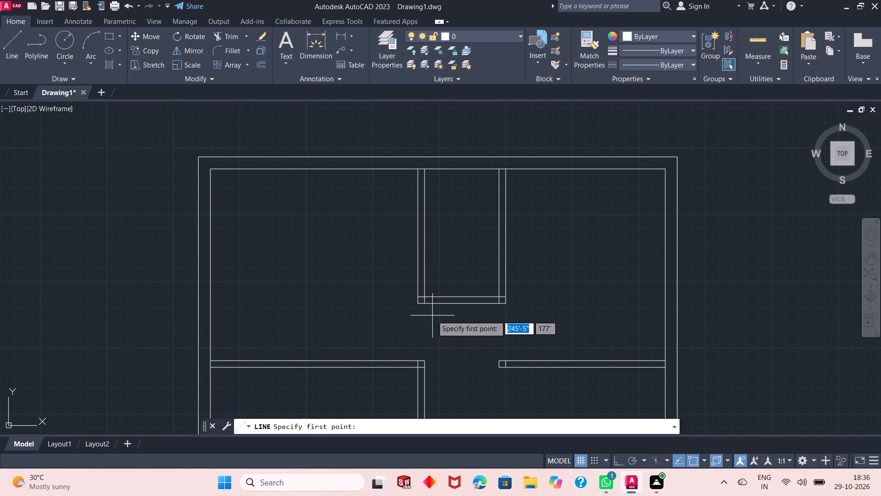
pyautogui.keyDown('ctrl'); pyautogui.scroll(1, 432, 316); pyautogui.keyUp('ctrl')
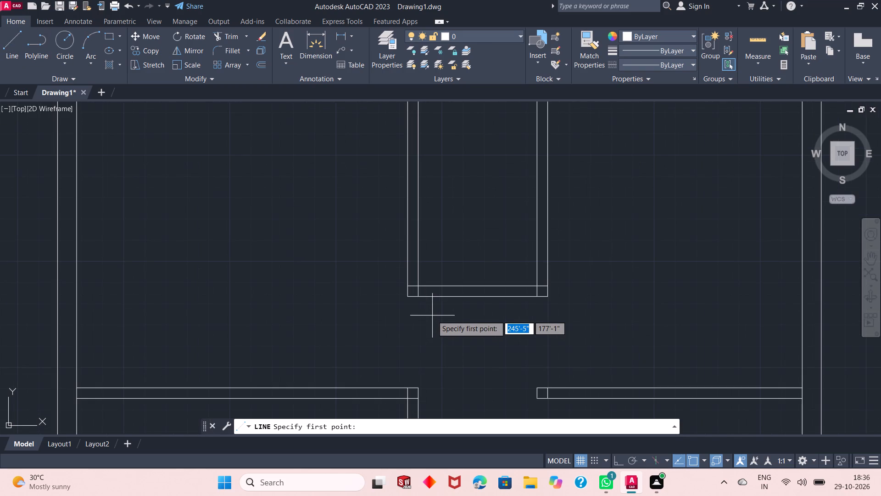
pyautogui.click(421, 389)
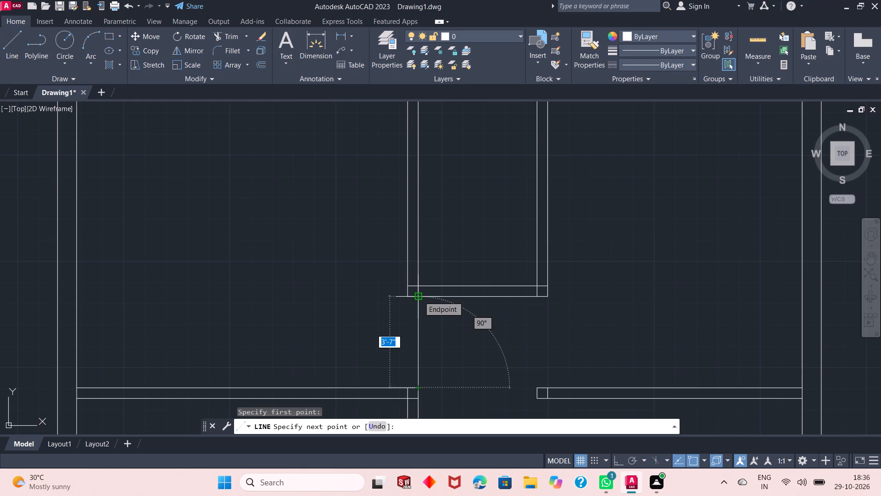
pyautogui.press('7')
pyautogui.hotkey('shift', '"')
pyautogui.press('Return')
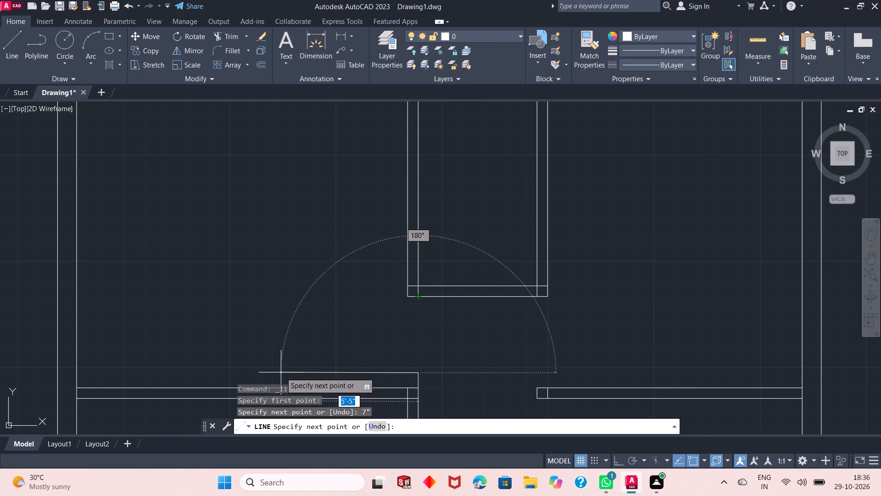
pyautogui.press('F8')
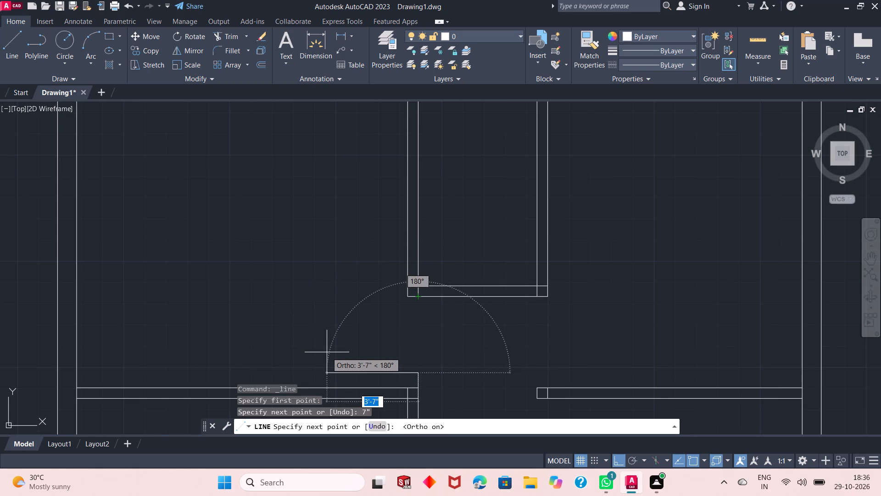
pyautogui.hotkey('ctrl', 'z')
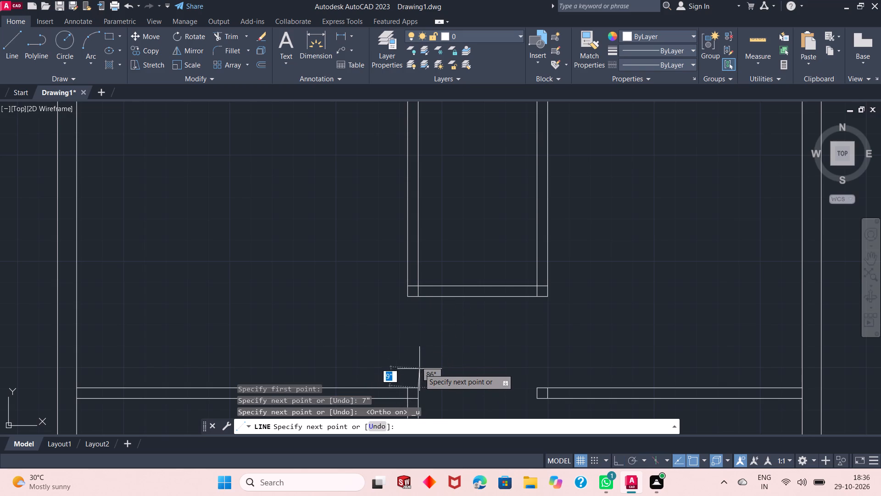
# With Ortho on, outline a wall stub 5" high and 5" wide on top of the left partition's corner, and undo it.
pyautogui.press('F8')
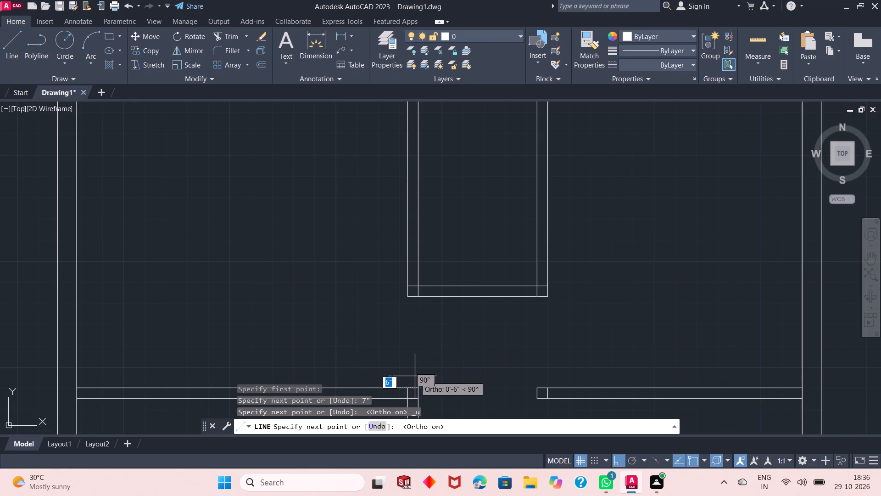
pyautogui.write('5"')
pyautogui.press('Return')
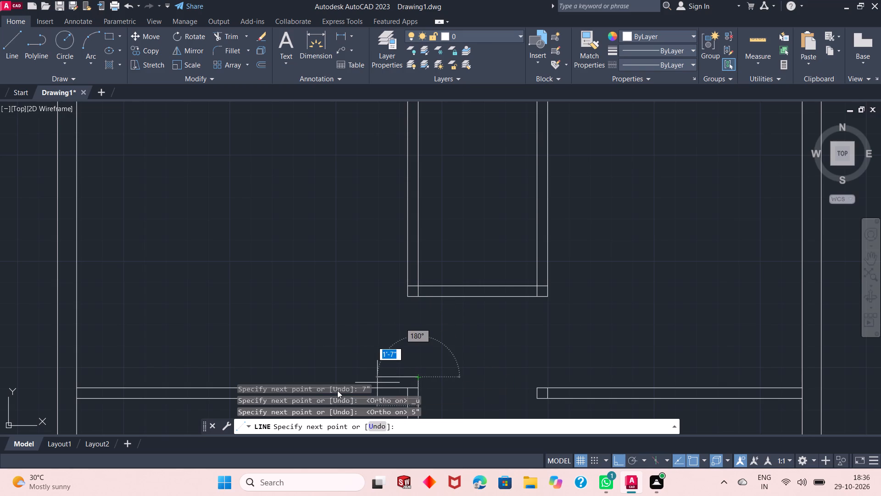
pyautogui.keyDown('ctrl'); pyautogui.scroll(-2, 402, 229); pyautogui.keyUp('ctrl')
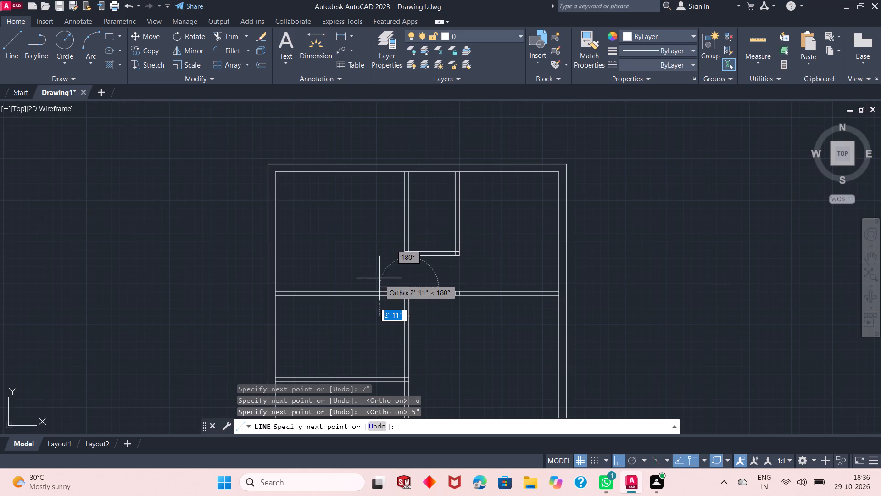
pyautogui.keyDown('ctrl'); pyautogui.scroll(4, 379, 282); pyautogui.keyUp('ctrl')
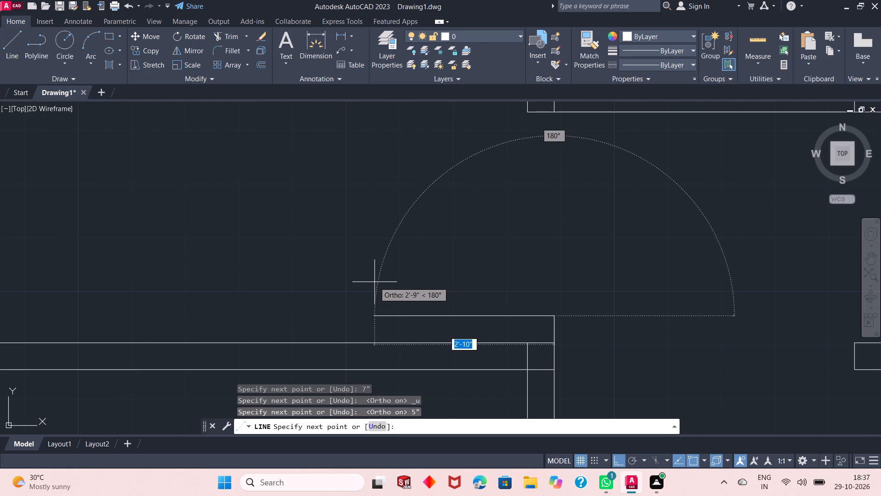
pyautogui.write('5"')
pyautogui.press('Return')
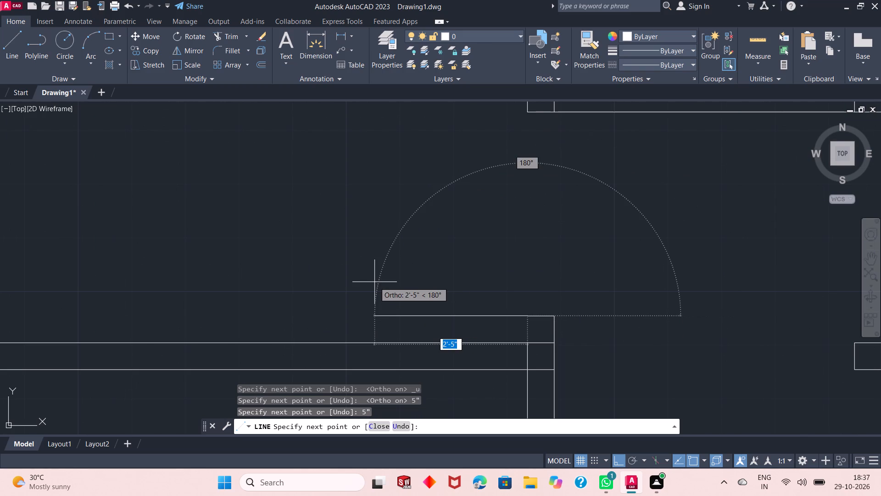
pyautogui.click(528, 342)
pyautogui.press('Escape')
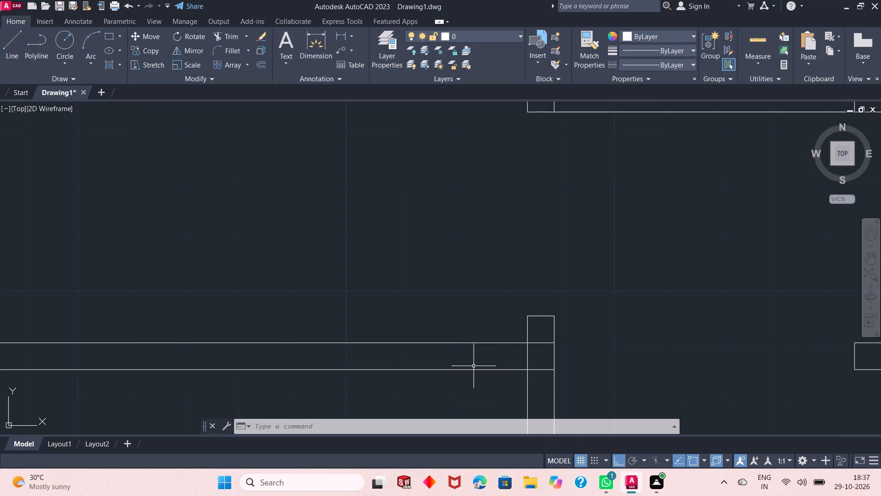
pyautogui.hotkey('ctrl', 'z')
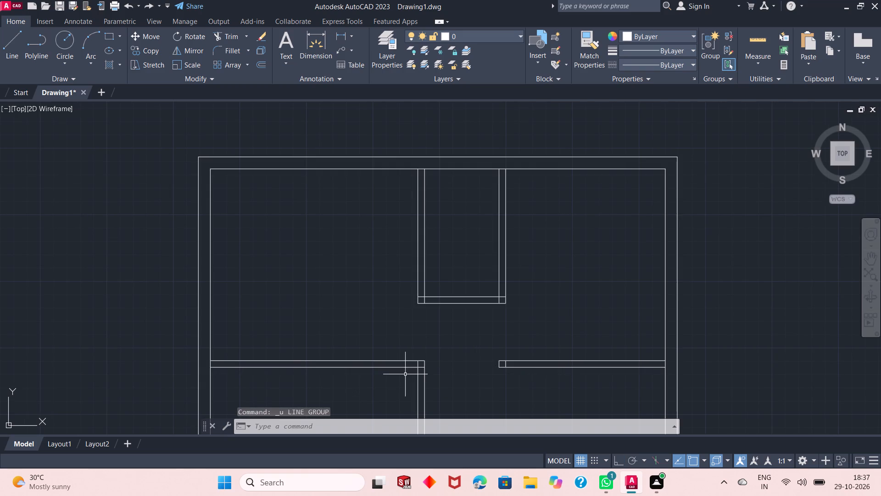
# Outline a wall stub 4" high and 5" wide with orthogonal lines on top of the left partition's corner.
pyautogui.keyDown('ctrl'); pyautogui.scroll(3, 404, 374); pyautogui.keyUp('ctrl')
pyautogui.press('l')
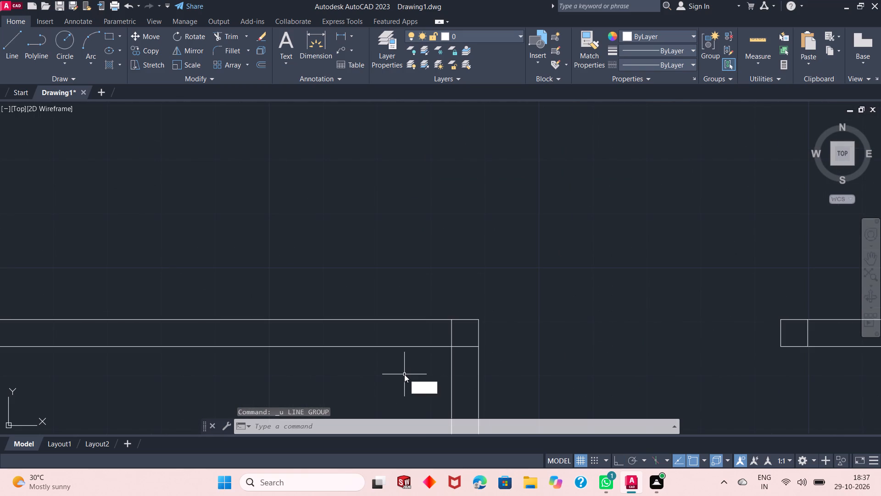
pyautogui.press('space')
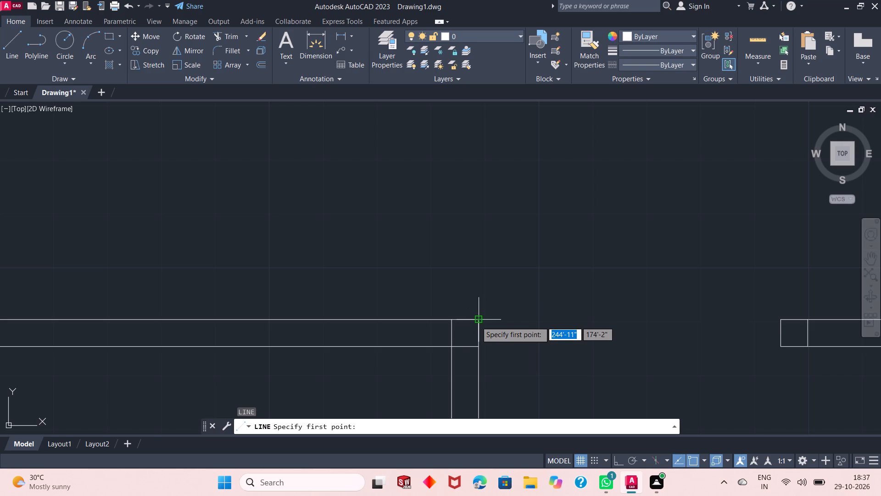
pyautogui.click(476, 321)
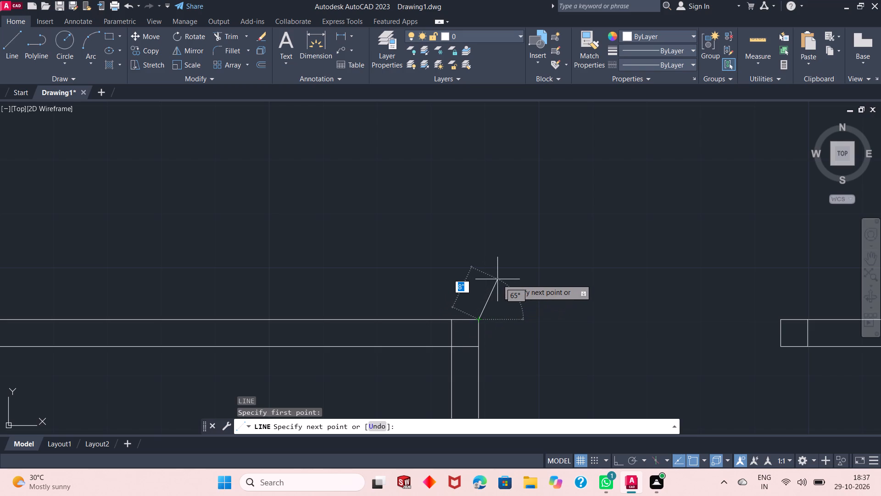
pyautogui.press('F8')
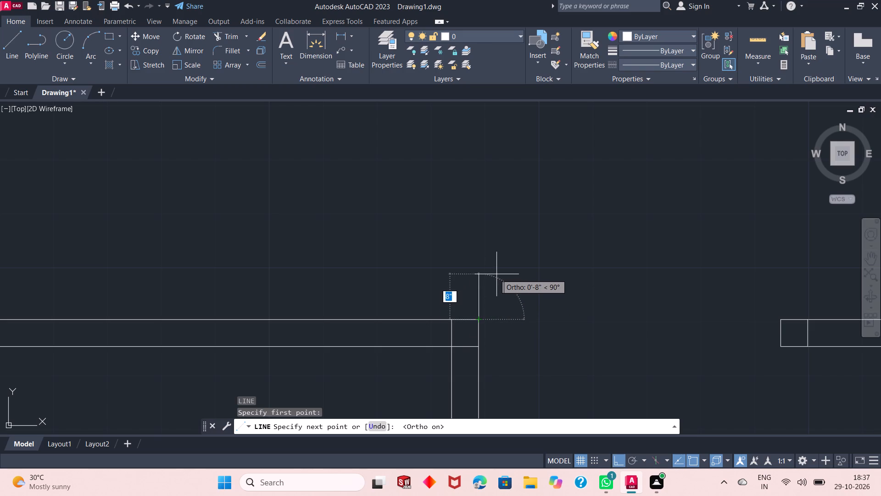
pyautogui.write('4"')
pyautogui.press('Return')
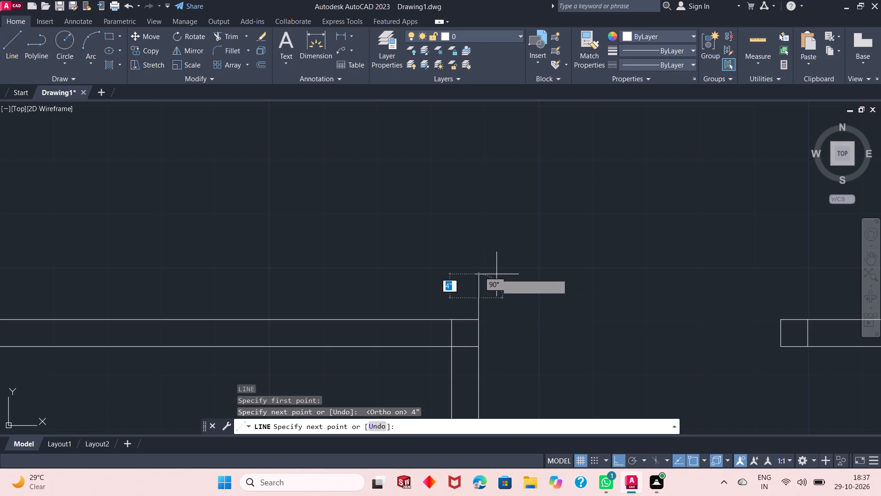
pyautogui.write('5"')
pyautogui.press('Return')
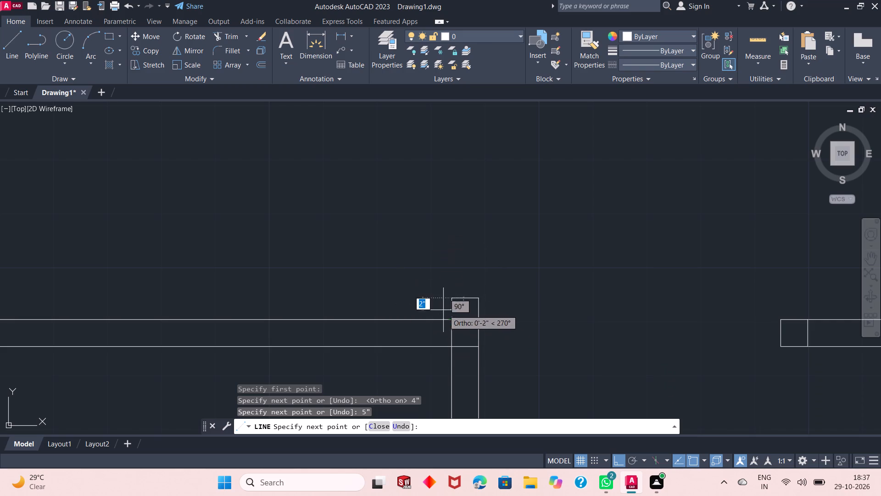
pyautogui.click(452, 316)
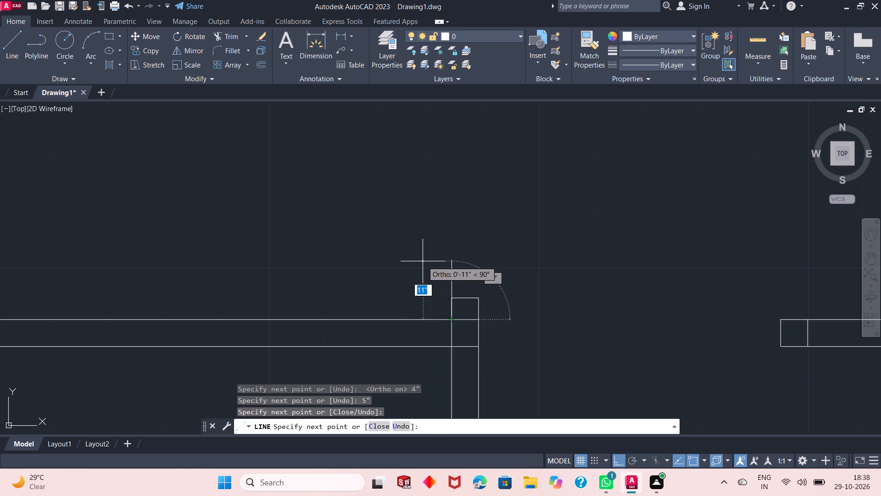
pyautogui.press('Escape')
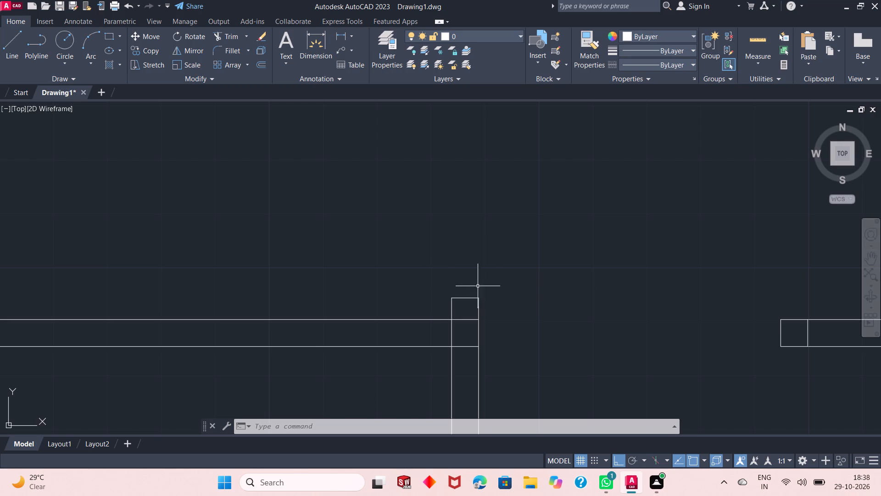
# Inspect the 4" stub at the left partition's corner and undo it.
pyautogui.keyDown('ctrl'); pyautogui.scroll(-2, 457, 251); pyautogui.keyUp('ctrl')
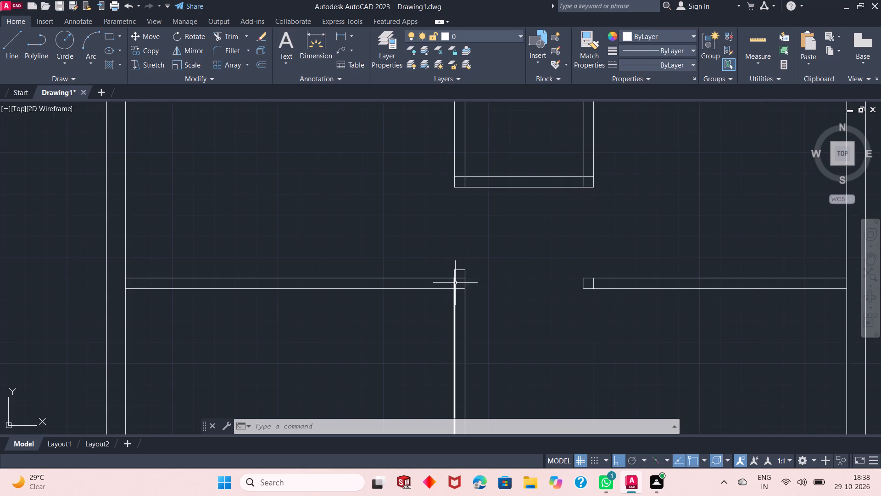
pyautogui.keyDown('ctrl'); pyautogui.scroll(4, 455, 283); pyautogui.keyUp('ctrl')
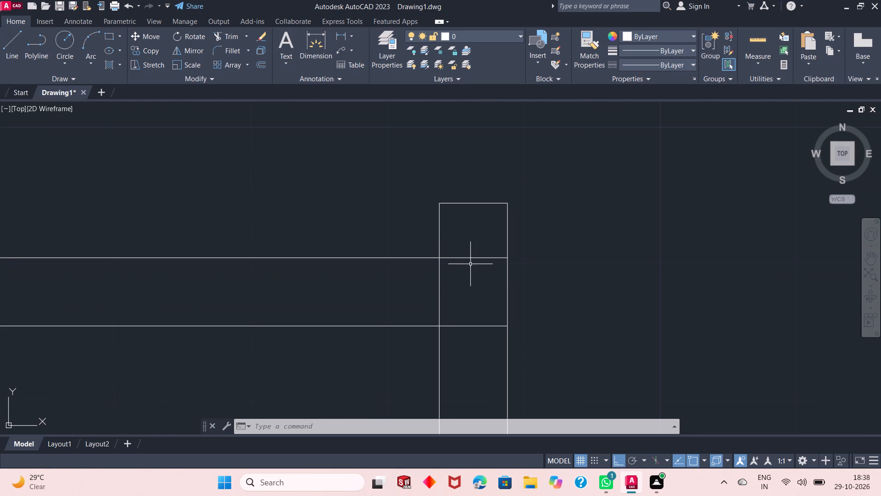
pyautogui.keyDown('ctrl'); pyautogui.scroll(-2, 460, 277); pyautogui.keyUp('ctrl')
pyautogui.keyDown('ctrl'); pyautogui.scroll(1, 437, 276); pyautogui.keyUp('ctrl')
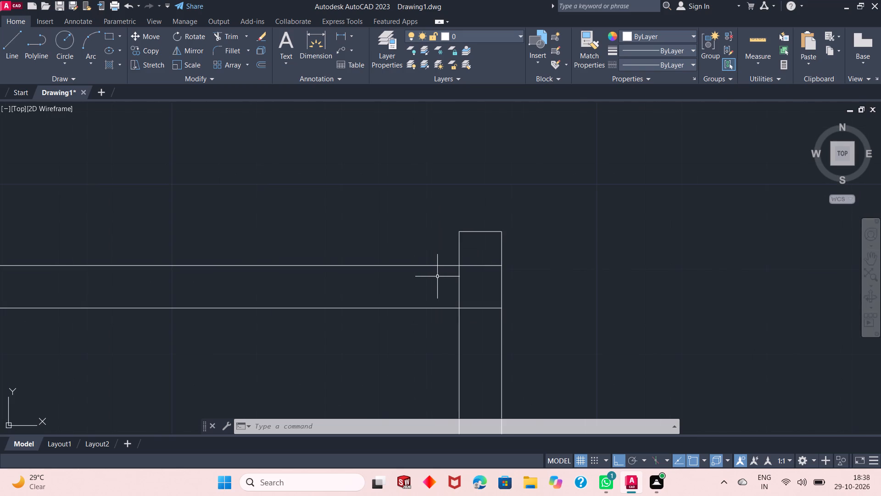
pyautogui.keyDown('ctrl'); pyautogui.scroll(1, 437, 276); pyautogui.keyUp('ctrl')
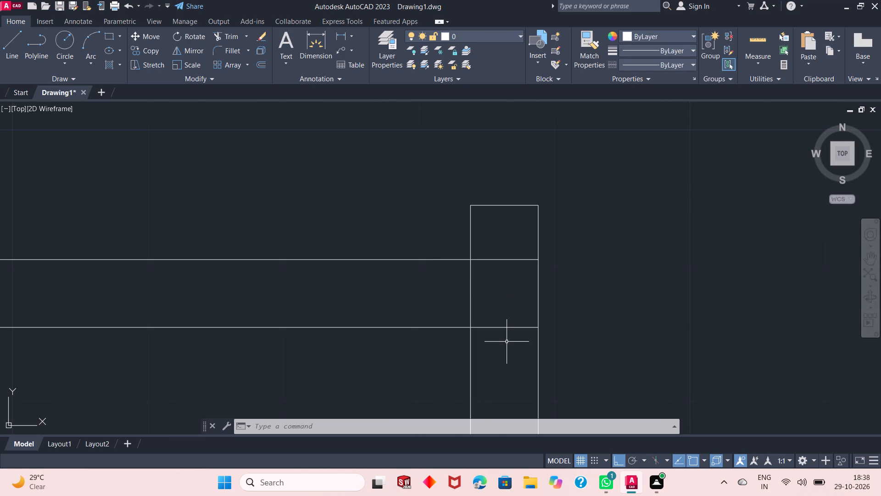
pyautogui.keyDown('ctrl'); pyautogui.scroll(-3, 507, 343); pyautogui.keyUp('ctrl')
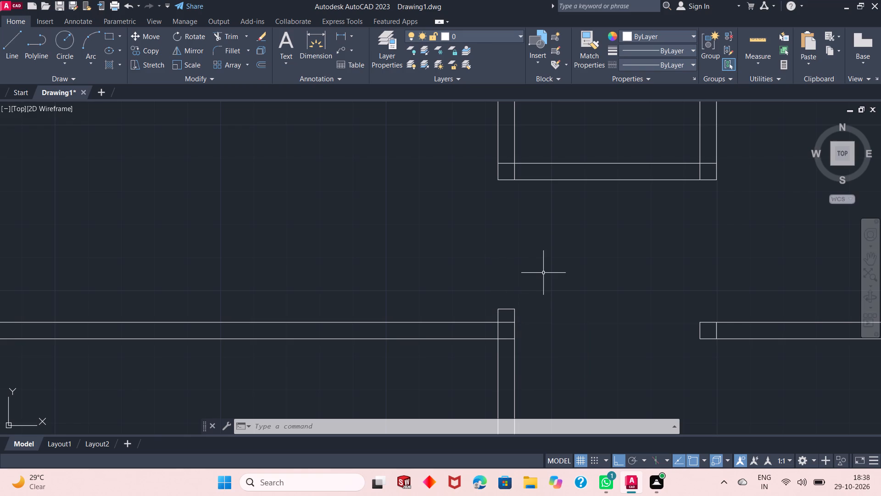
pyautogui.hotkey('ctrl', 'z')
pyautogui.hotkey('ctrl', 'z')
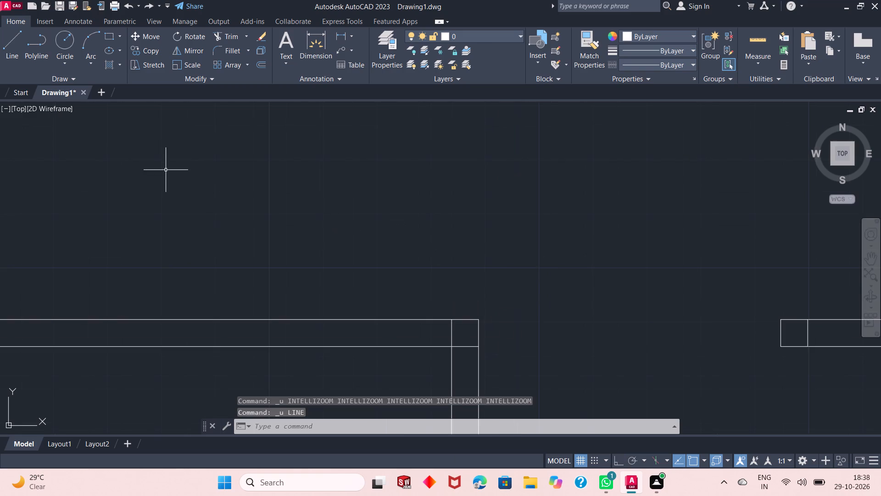
# Outline a wall stub 3" high and 5" wide with orthogonal lines on top of the left partition's corner.
pyautogui.click(20, 52)
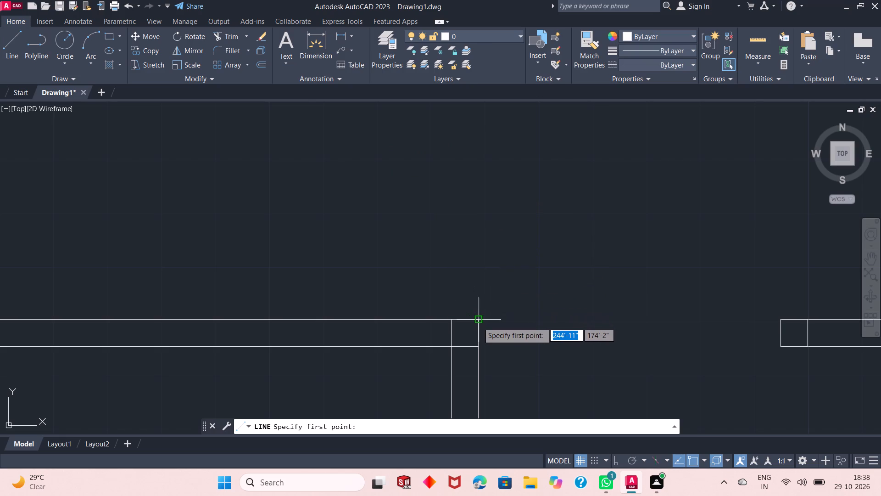
pyautogui.moveTo(478, 322); pyautogui.dragTo(498, 280)
pyautogui.press('F9')
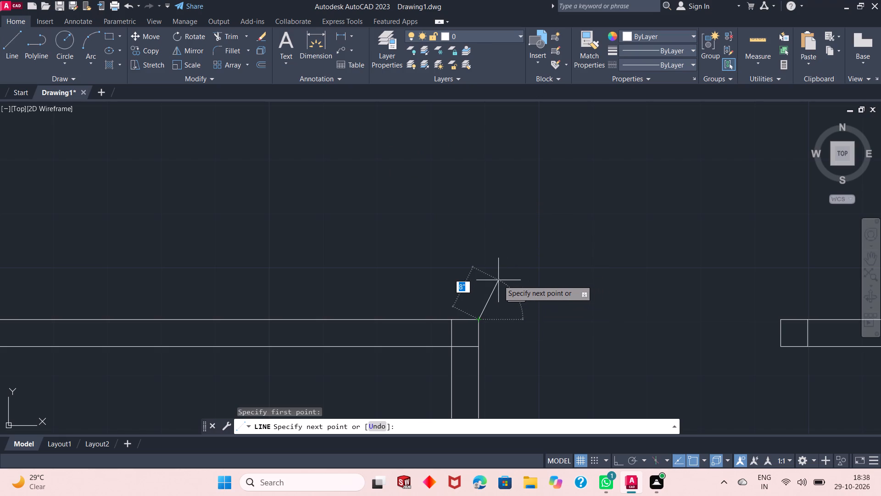
pyautogui.moveTo(498, 280); pyautogui.dragTo(514, 286)
pyautogui.press('F9')
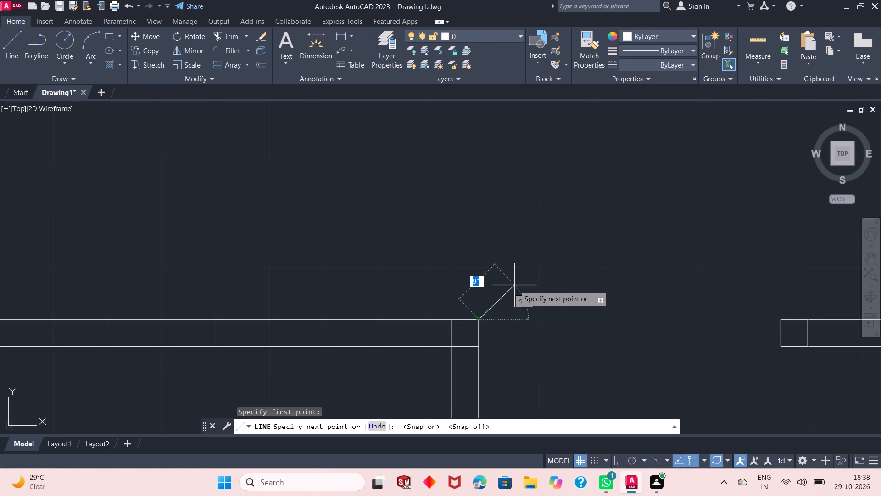
pyautogui.moveTo(514, 286); pyautogui.dragTo(487, 268)
pyautogui.press('F8')
pyautogui.write('3"')
pyautogui.press('Return')
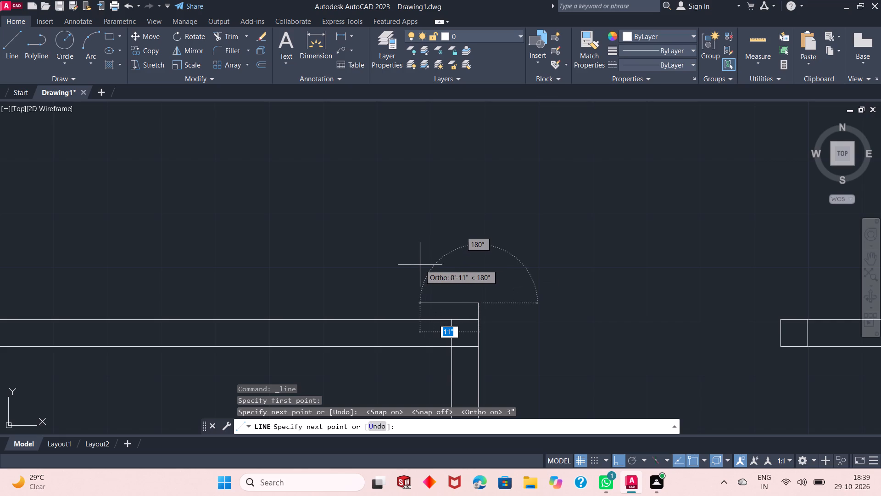
pyautogui.write('5"')
pyautogui.press('Return')
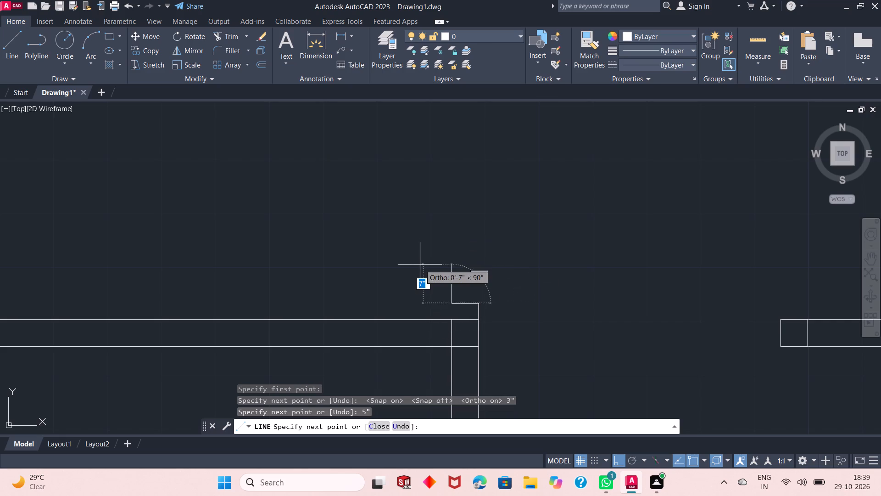
pyautogui.click(452, 321)
pyautogui.press('Escape')
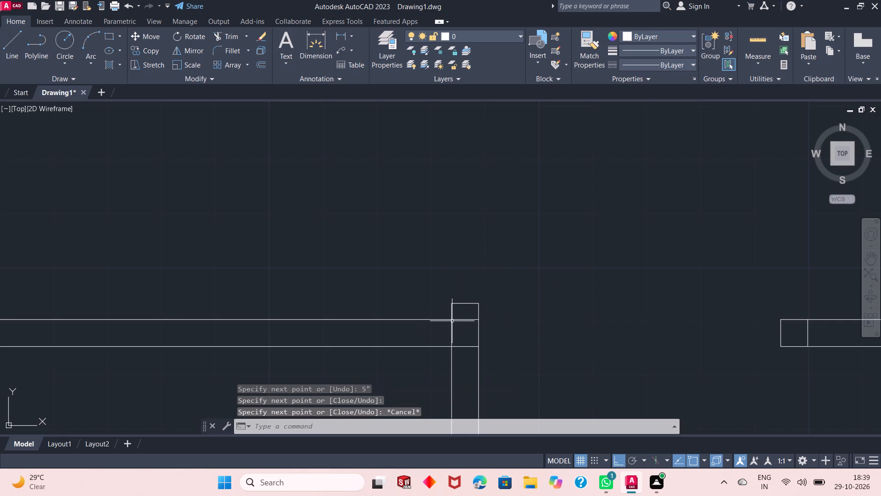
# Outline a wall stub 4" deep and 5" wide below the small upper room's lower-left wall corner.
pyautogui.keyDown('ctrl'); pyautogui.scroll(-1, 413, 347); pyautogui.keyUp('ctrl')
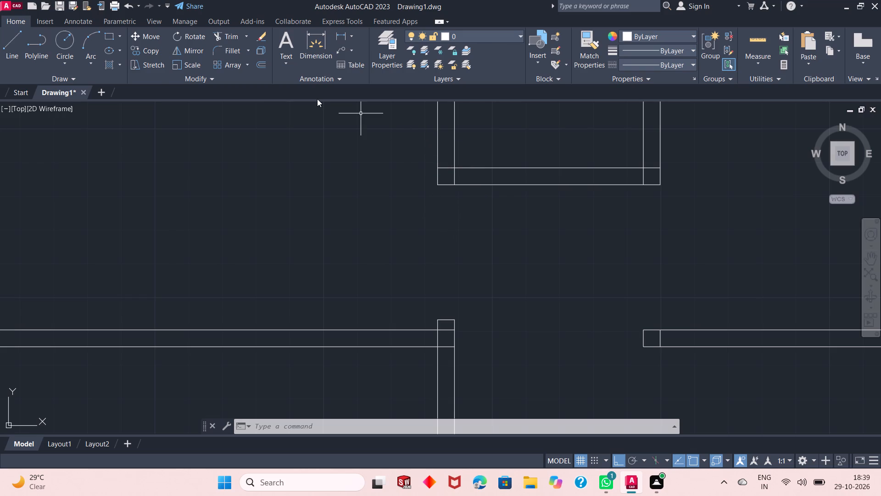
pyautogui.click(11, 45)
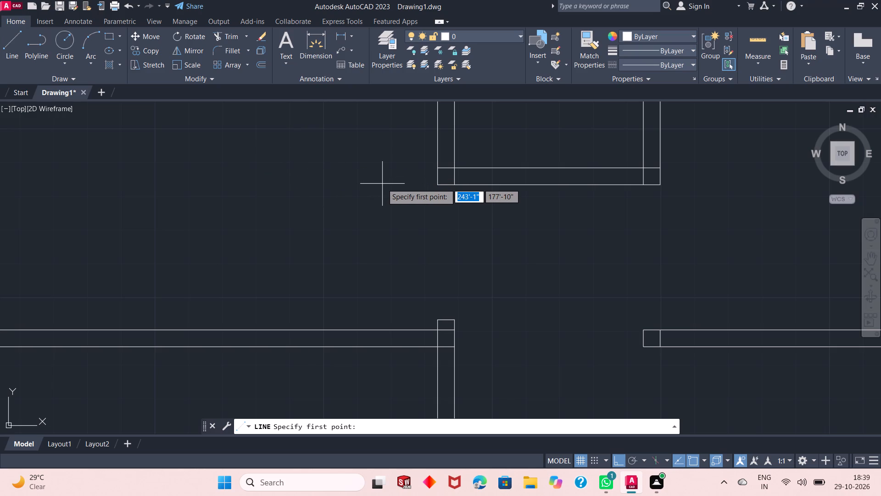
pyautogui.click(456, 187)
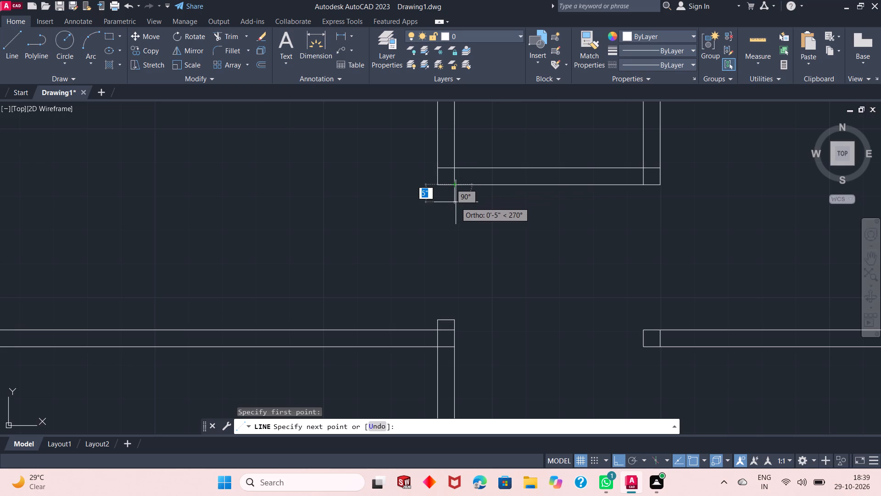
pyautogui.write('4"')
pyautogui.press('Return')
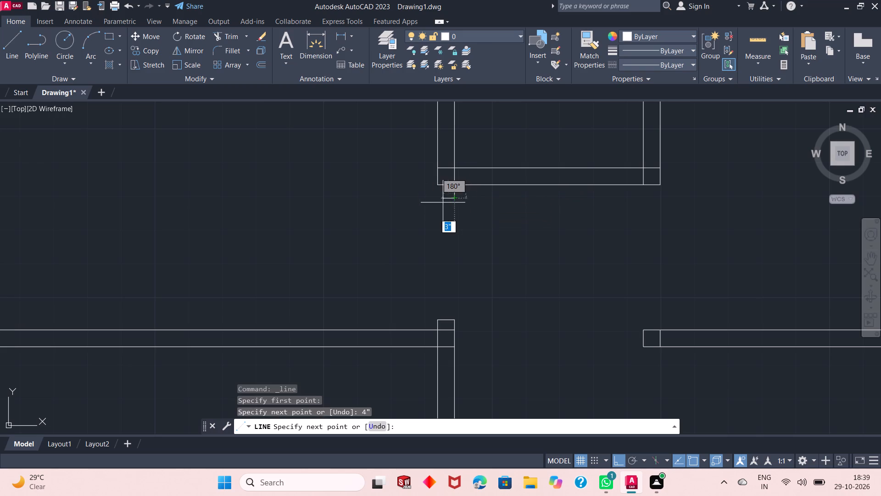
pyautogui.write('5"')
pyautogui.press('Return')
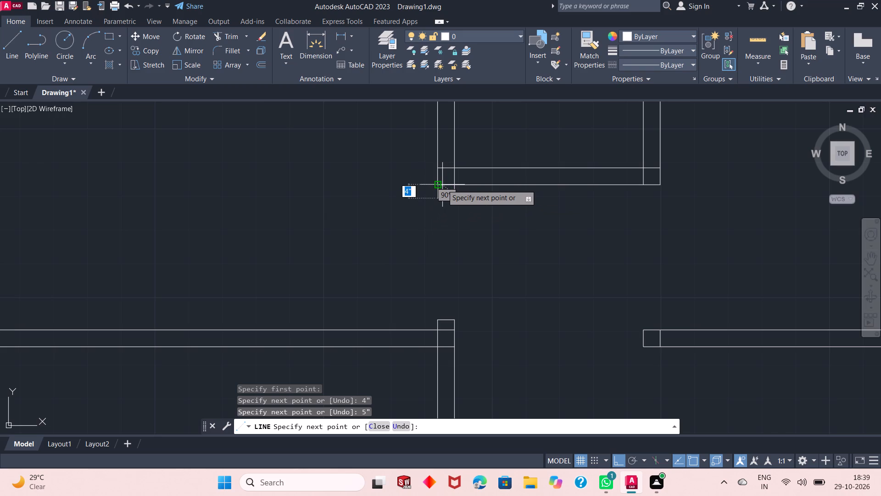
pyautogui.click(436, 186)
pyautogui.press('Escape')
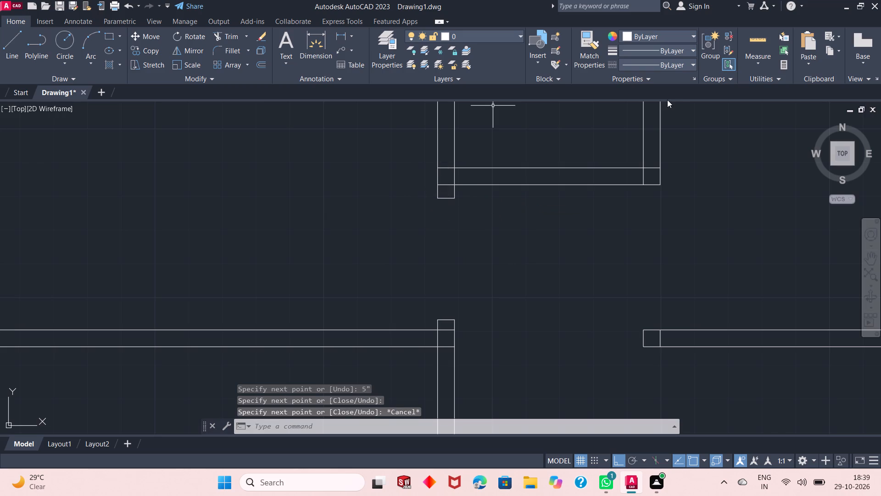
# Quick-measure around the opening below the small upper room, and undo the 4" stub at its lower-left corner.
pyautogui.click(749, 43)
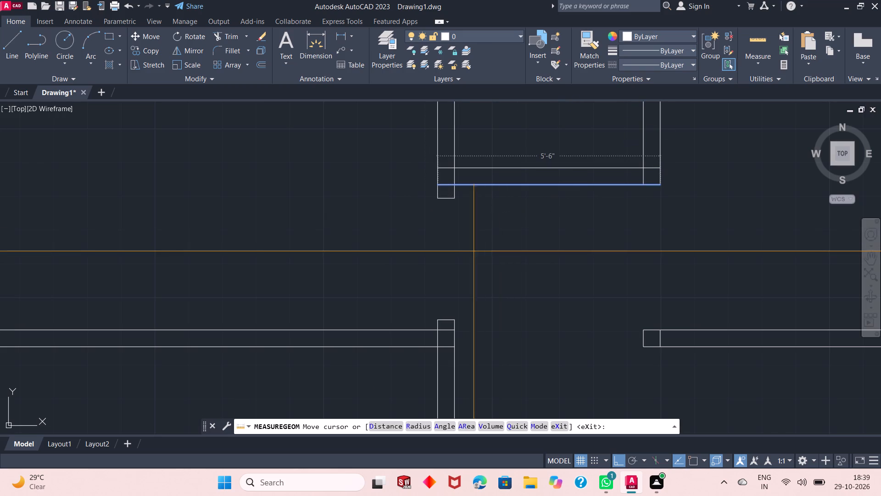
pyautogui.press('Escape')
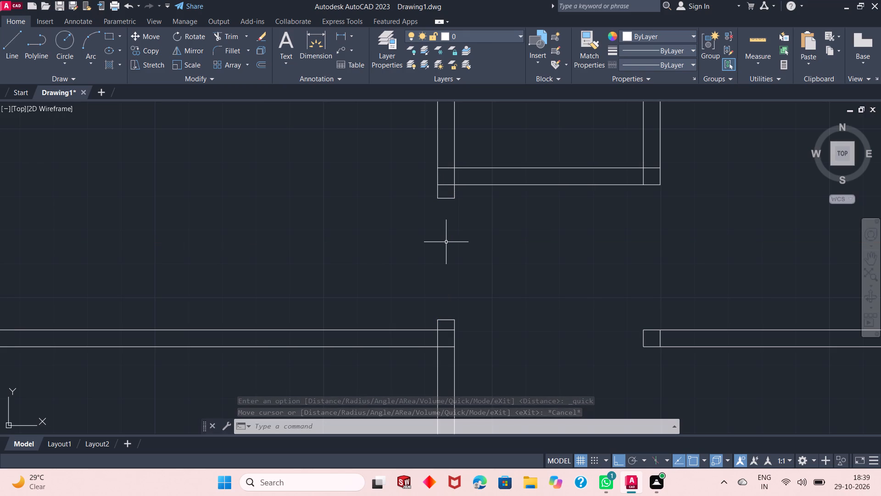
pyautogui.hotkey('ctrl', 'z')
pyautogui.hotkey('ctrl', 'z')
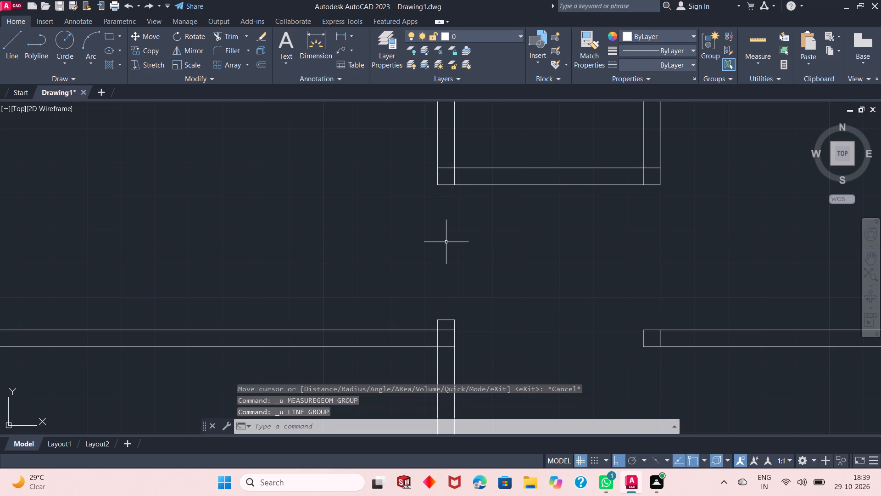
# Outline a wall stub 3" deep and 5" wide below the small upper room's lower-left wall corner.
pyautogui.click(8, 39)
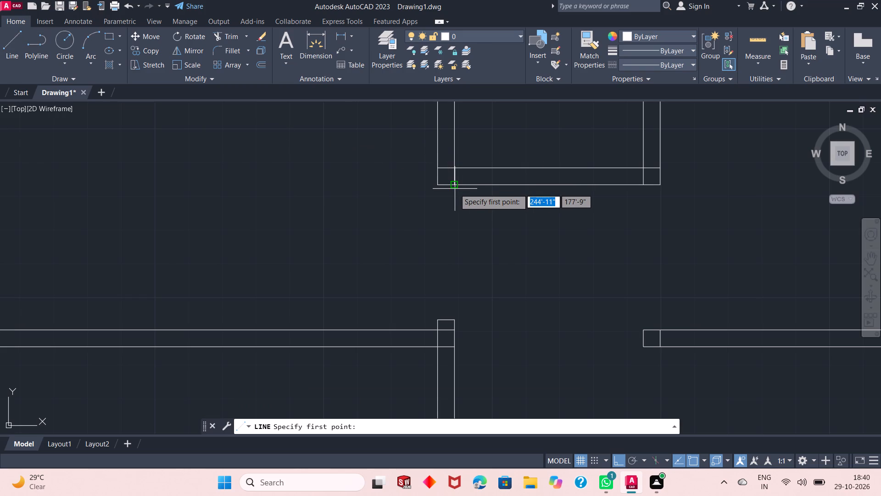
pyautogui.click(454, 184)
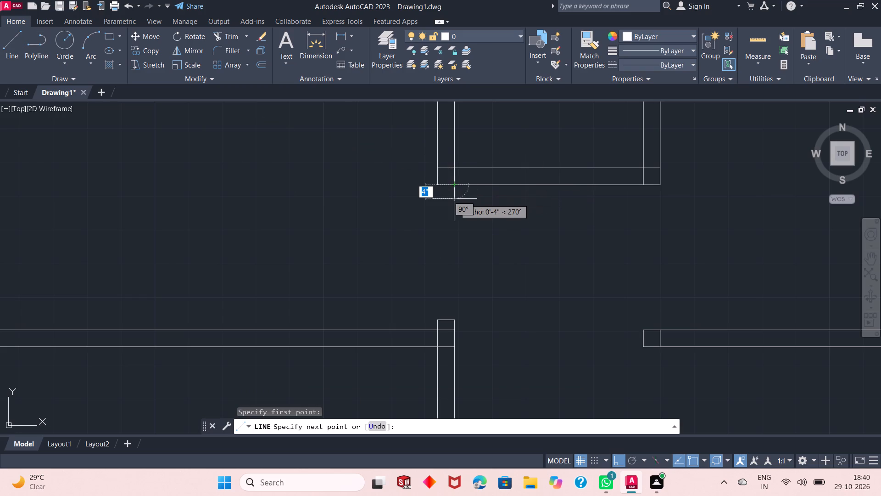
pyautogui.press('3')
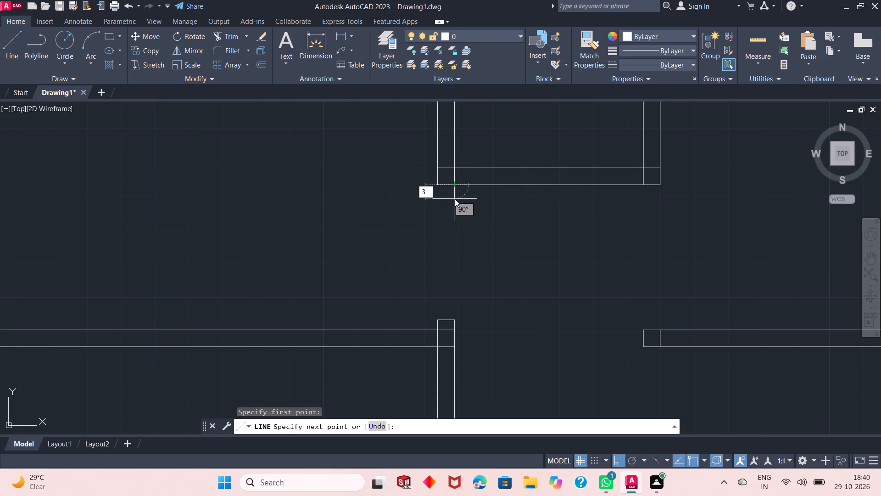
pyautogui.hotkey('shift', '"')
pyautogui.press('Return')
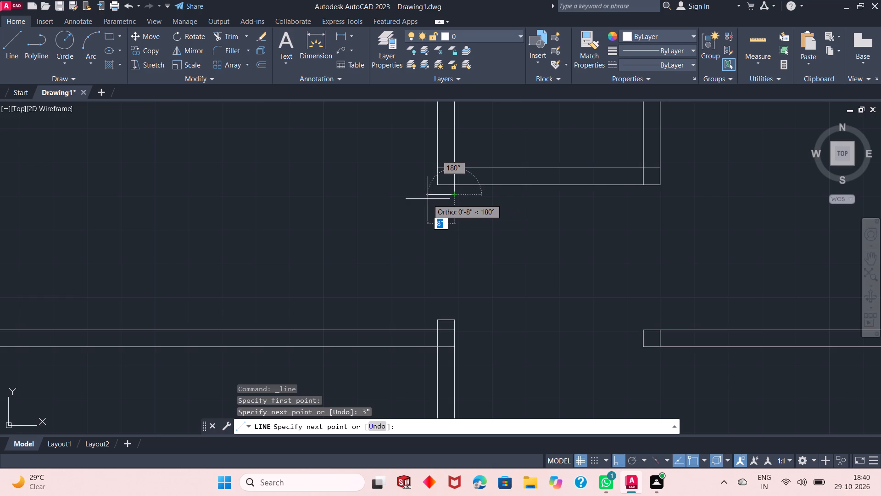
pyautogui.write('5"')
pyautogui.press('Return')
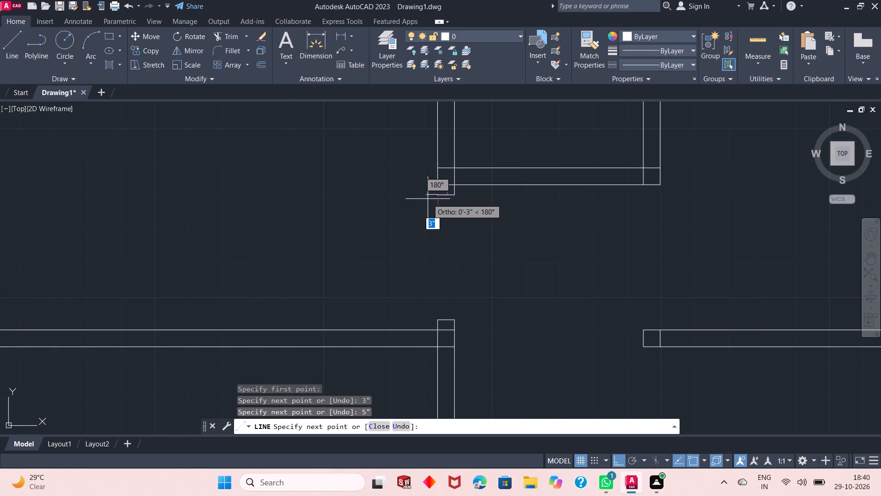
pyautogui.click(440, 183)
pyautogui.press('`')
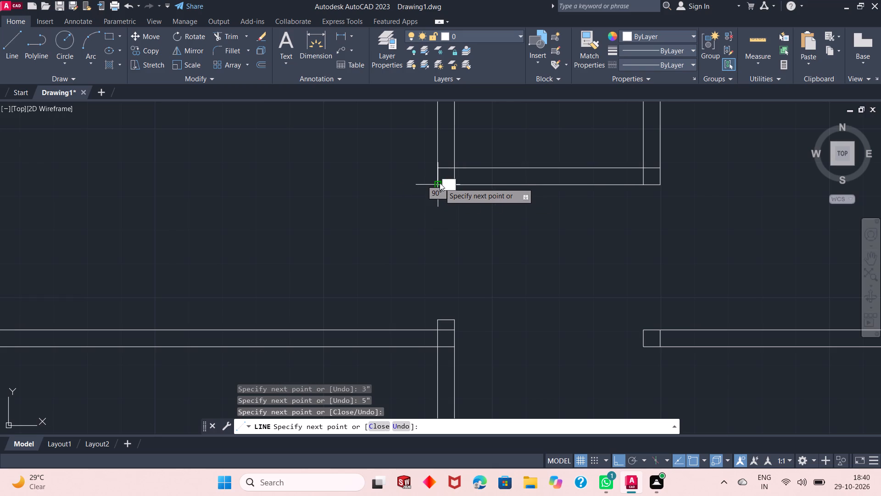
pyautogui.press('Escape')
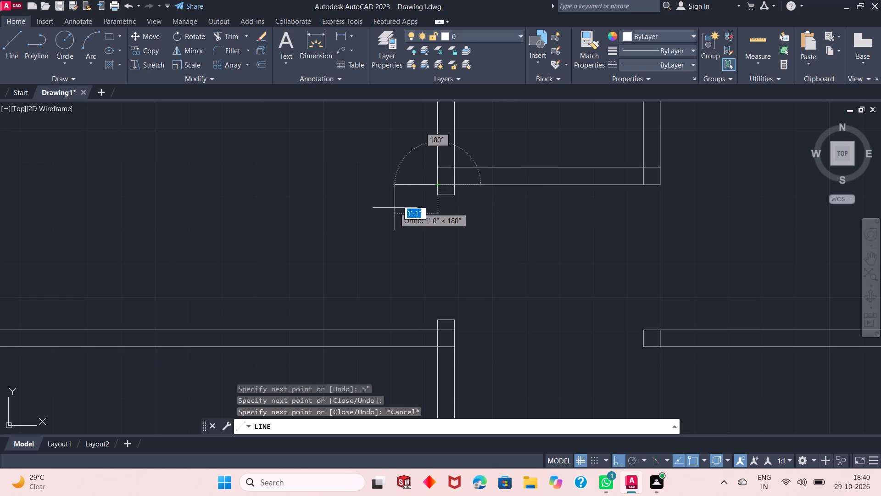
pyautogui.press('Escape')
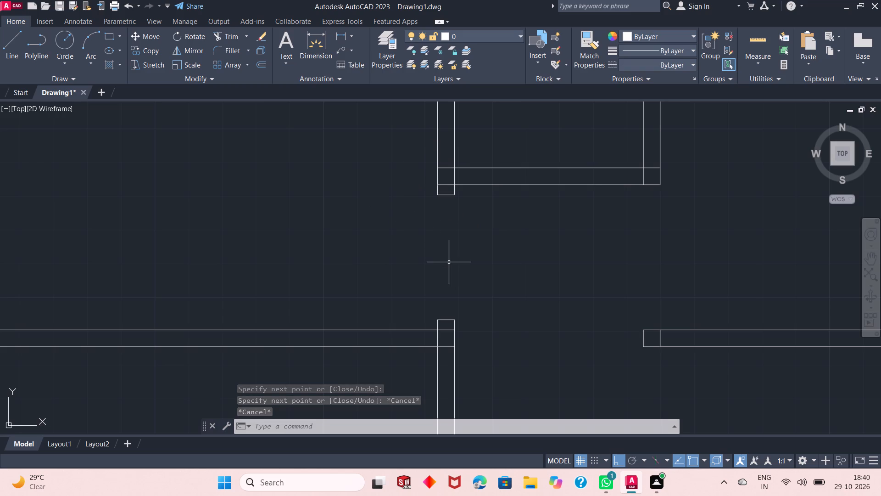
# Trim the wall lines crossing inside the small upper room's lower-left corner so its walls and the 3" stub join openly.
pyautogui.keyDown('ctrl'); pyautogui.scroll(-1, 449, 262); pyautogui.keyUp('ctrl')
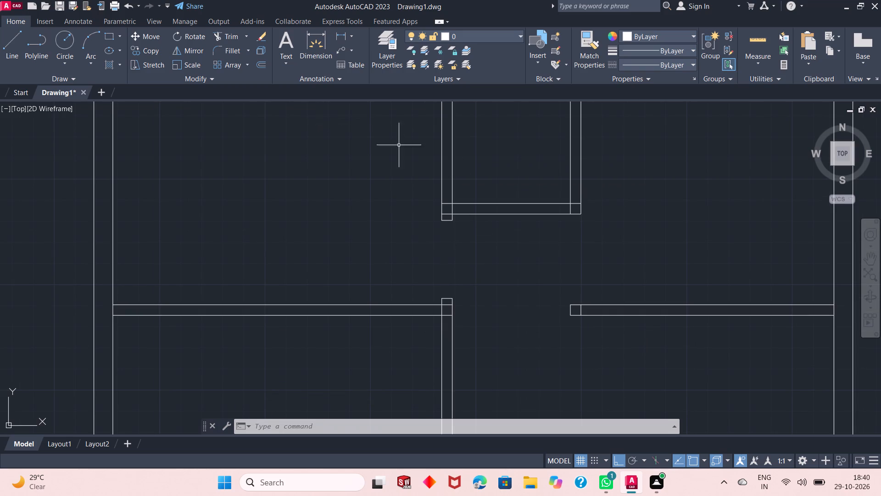
pyautogui.keyDown('ctrl'); pyautogui.scroll(3, 451, 212); pyautogui.keyUp('ctrl')
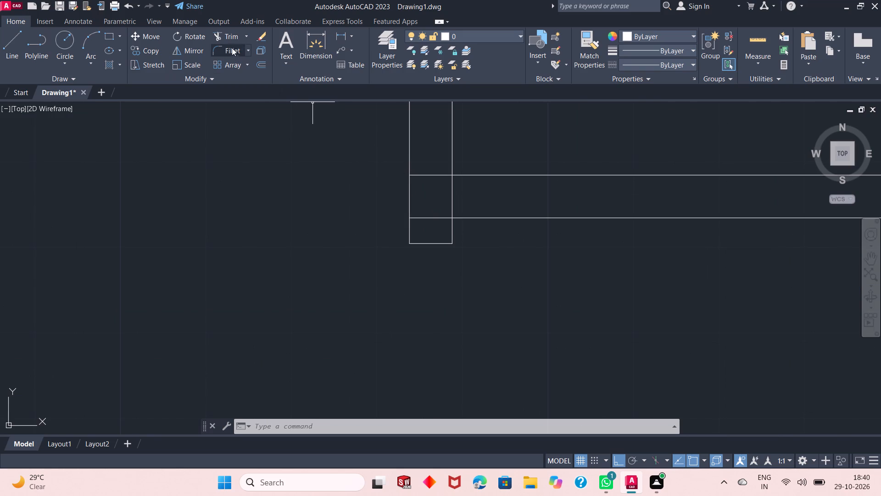
pyautogui.click(225, 34)
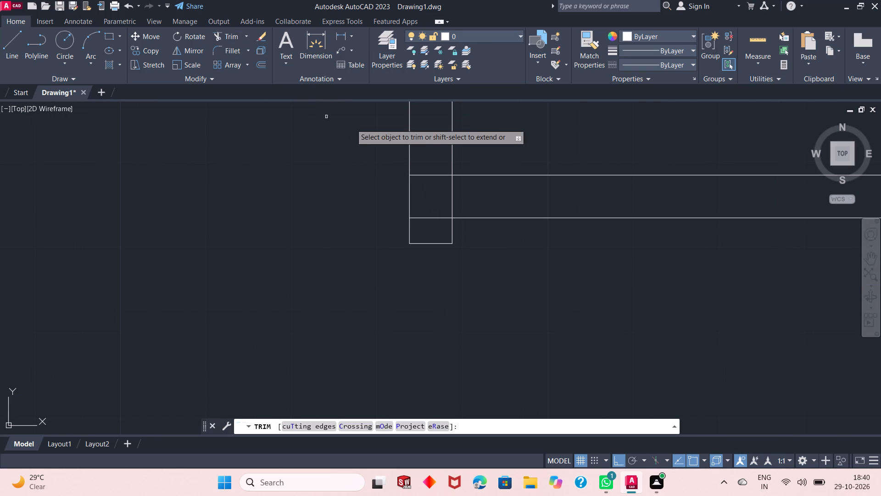
pyautogui.click(425, 229)
pyautogui.click(426, 169)
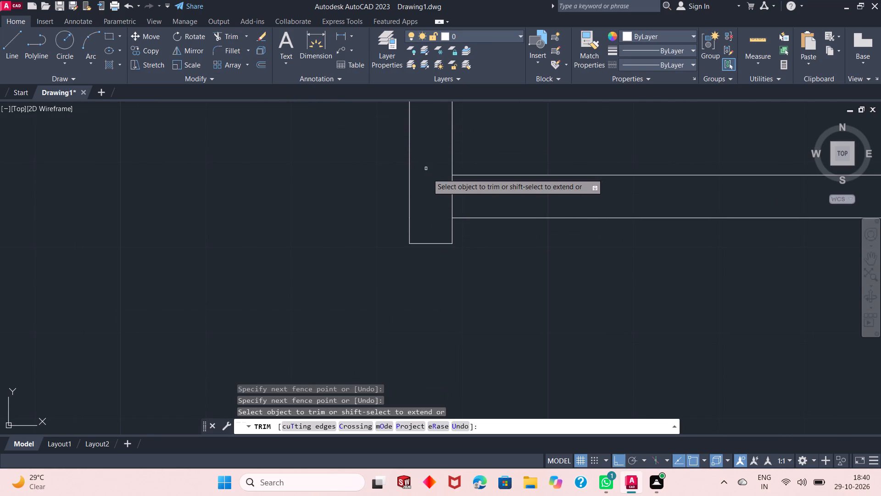
pyautogui.moveTo(441, 193); pyautogui.dragTo(476, 190)
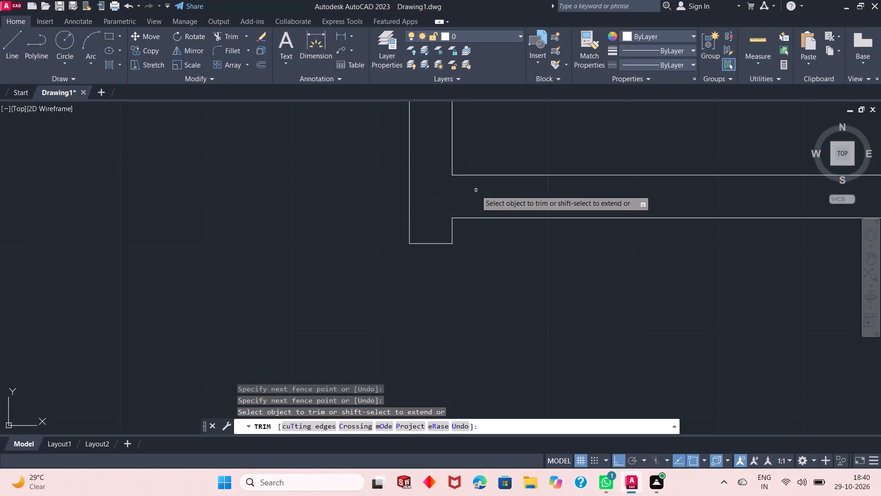
pyautogui.keyDown('ctrl'); pyautogui.scroll(-2, 375, 236); pyautogui.keyUp('ctrl')
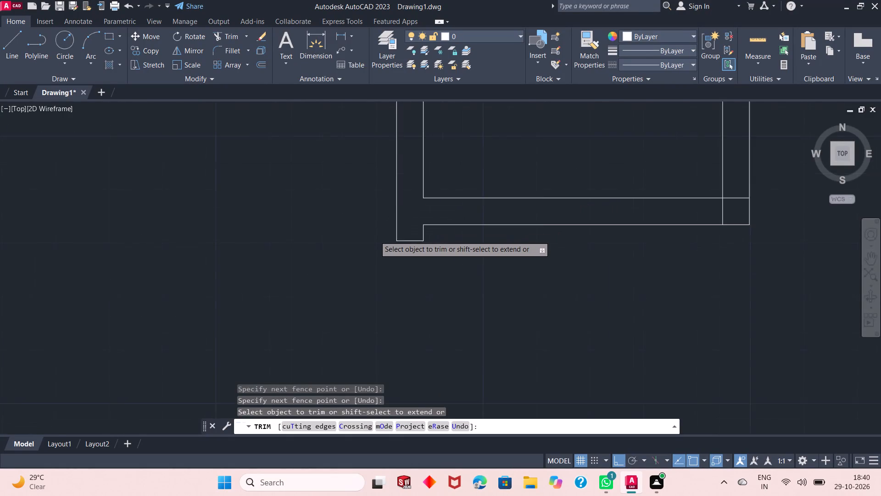
pyautogui.keyDown('ctrl'); pyautogui.scroll(-1, 375, 236); pyautogui.keyUp('ctrl')
pyautogui.keyDown('ctrl'); pyautogui.scroll(-1, 429, 292); pyautogui.keyUp('ctrl')
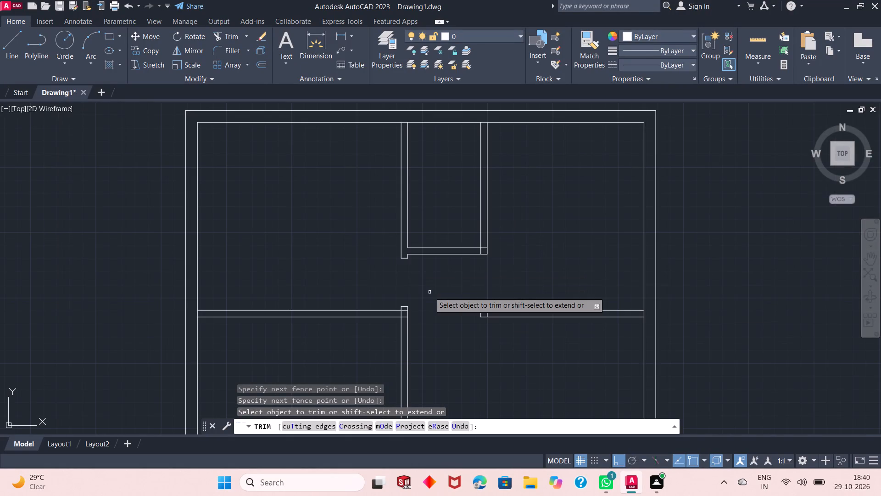
pyautogui.keyDown('ctrl'); pyautogui.scroll(2, 456, 235); pyautogui.keyUp('ctrl')
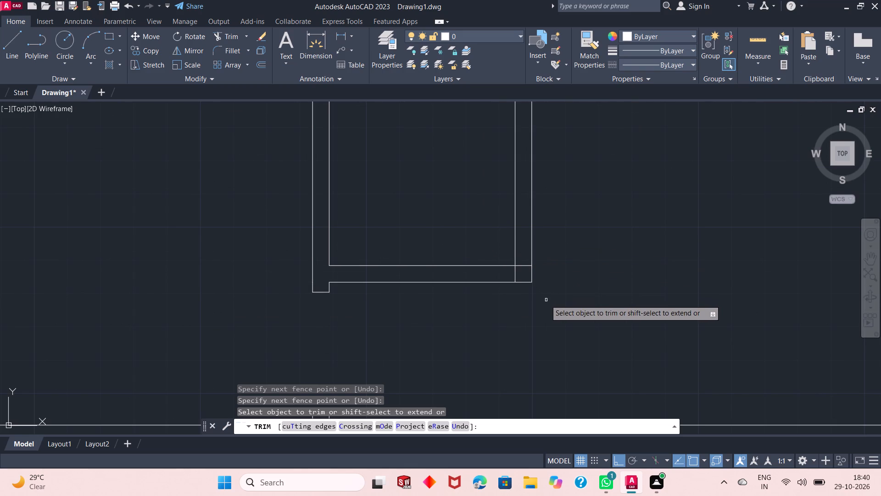
pyautogui.press('Escape')
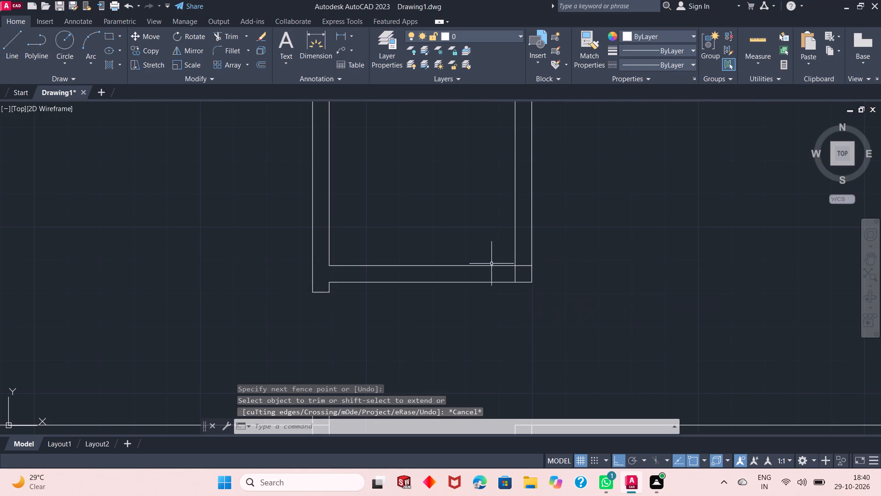
# Outline a wall stub 3" deep and 5" wide below the small upper room's lower-right wall corner.
pyautogui.click(7, 51)
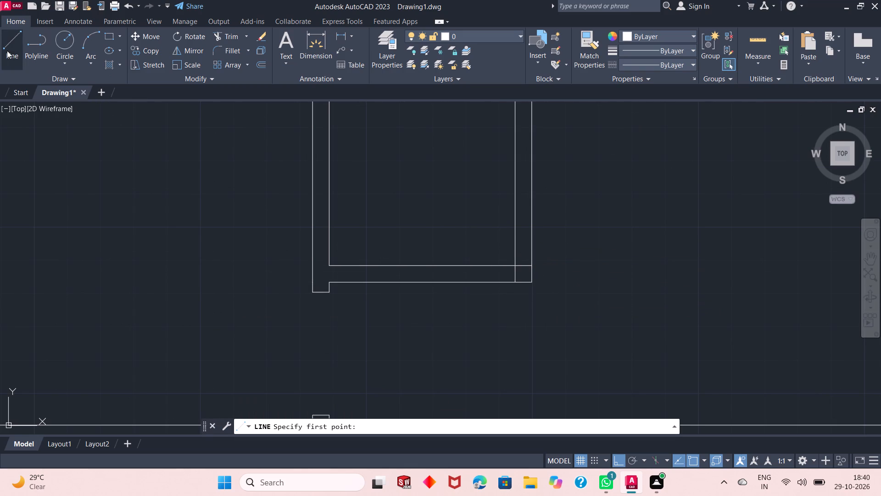
pyautogui.click(530, 281)
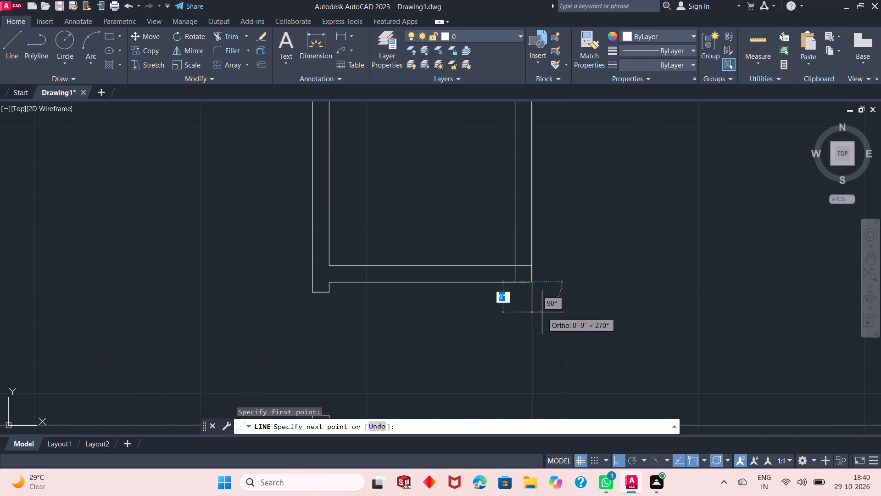
pyautogui.write('3"')
pyautogui.press('Return')
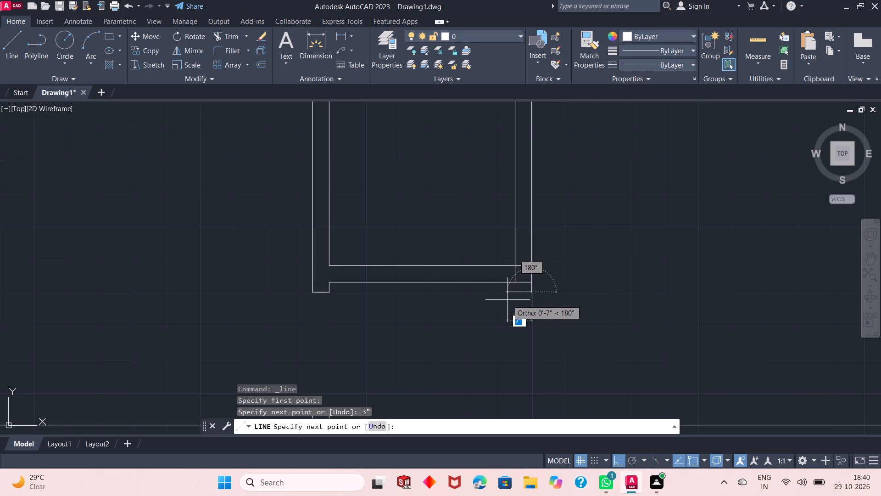
pyautogui.keyDown('ctrl'); pyautogui.scroll(2, 513, 293); pyautogui.keyUp('ctrl')
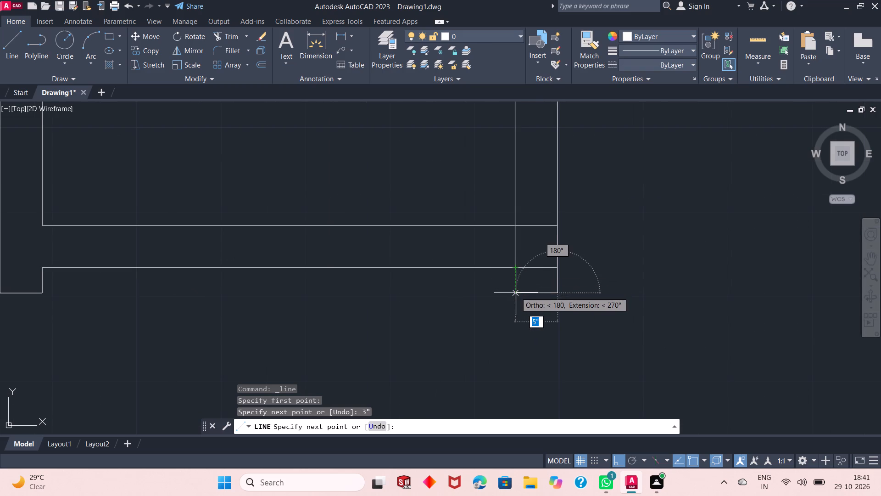
pyautogui.click(515, 293)
pyautogui.click(516, 266)
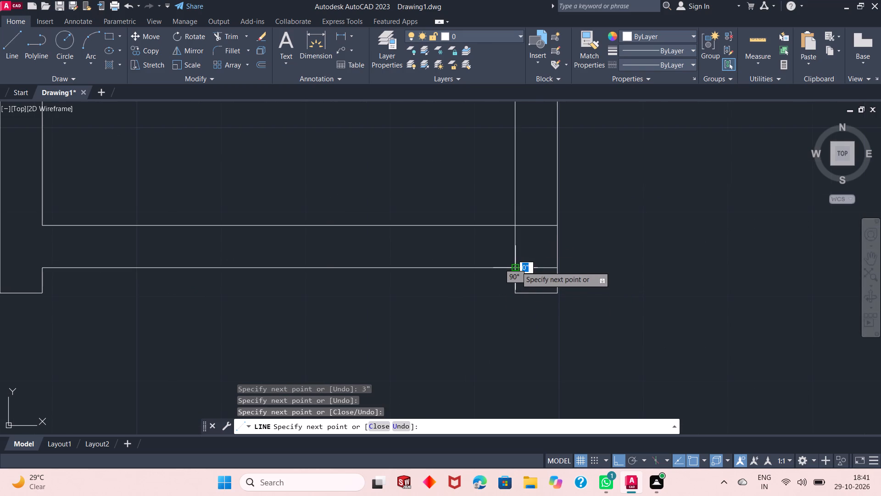
pyautogui.press('space')
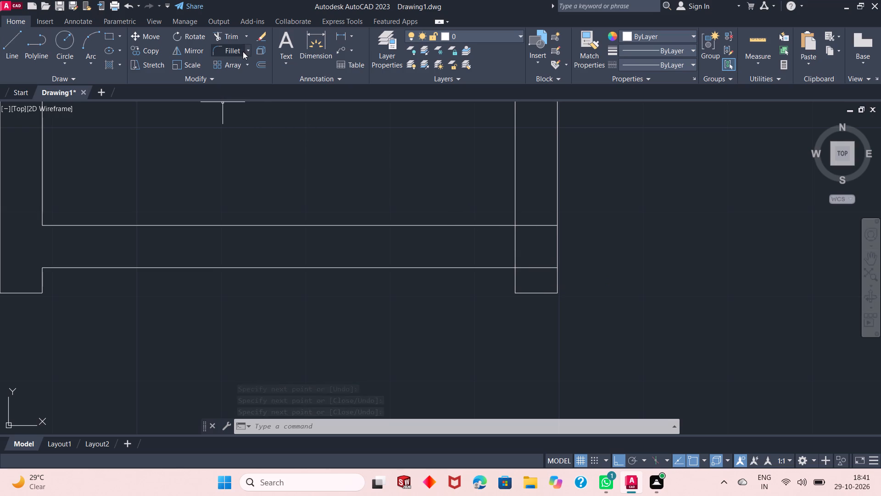
# Trim the wall lines crossing inside the small upper room's lower-right corner so its walls and the 3" stub join openly.
pyautogui.click(227, 34)
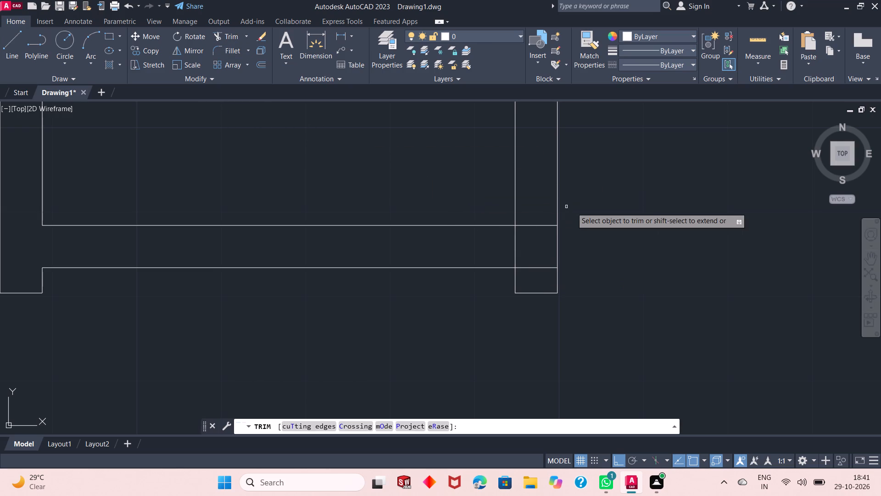
pyautogui.click(543, 202)
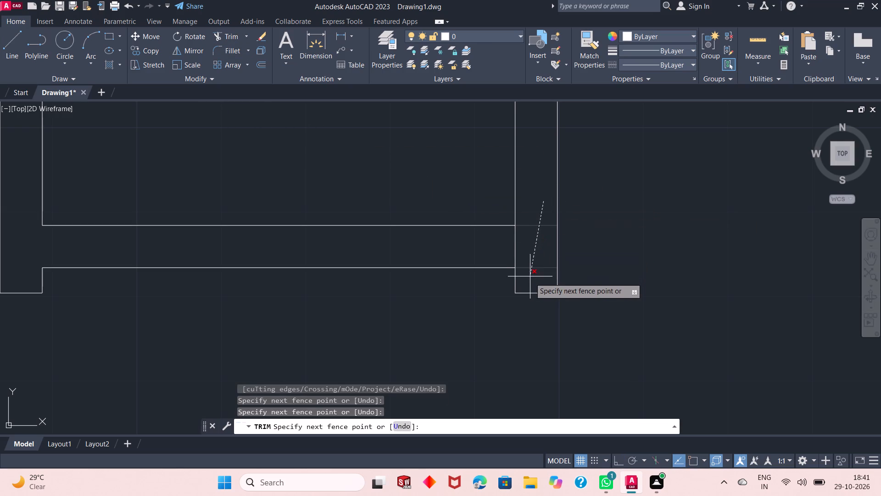
pyautogui.click(530, 280)
pyautogui.click(539, 245)
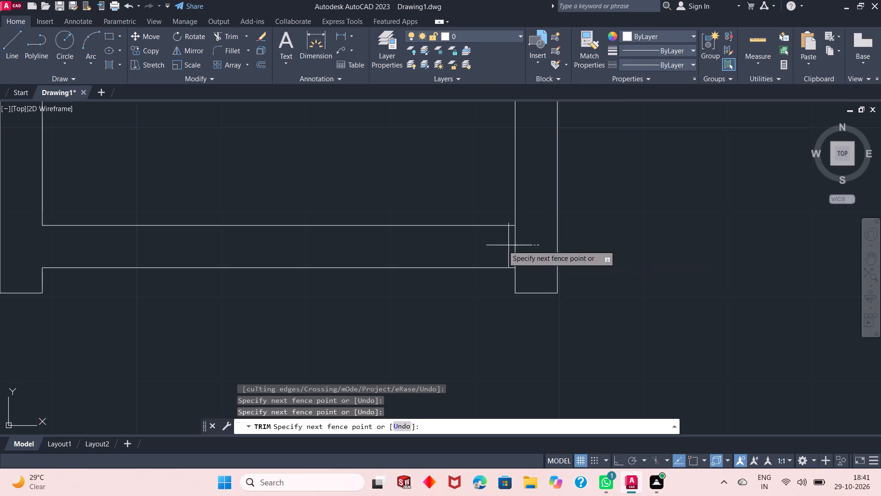
pyautogui.click(483, 244)
pyautogui.press('space')
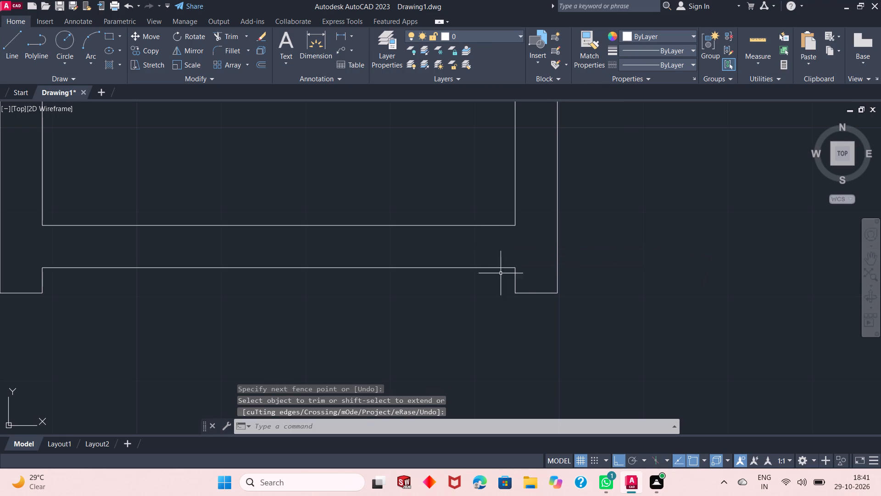
# Draw a jamb line across the small upper room's bottom wall, 3" from its inner lower-left corner, and erase the 3" helper line.
pyautogui.keyDown('ctrl'); pyautogui.scroll(-2, 508, 290); pyautogui.keyUp('ctrl')
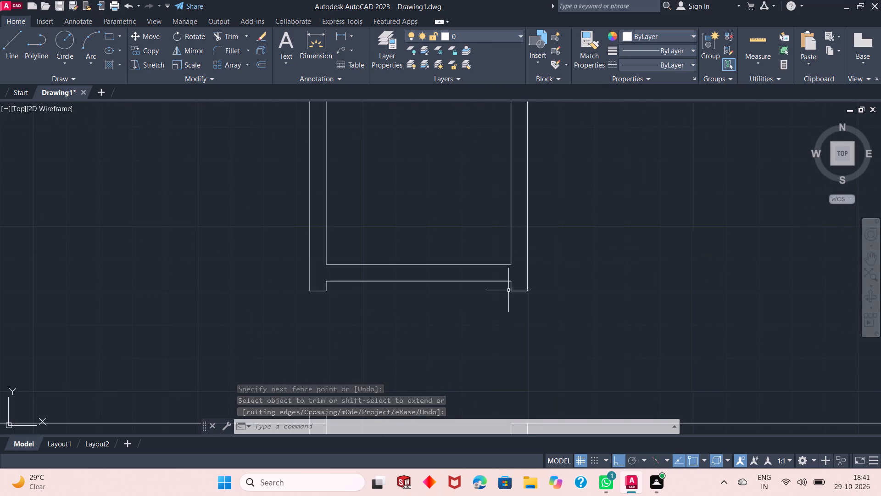
pyautogui.keyDown('ctrl'); pyautogui.scroll(-2, 508, 290); pyautogui.keyUp('ctrl')
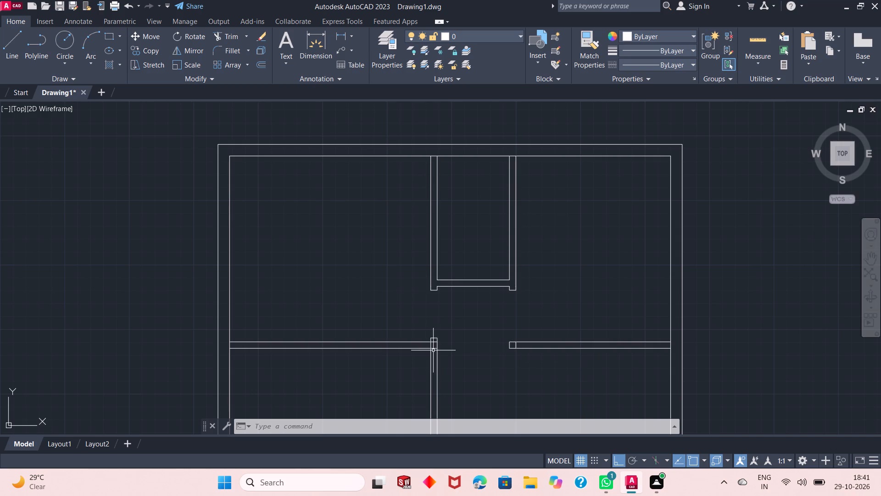
pyautogui.keyDown('ctrl'); pyautogui.scroll(3, 502, 282); pyautogui.keyUp('ctrl')
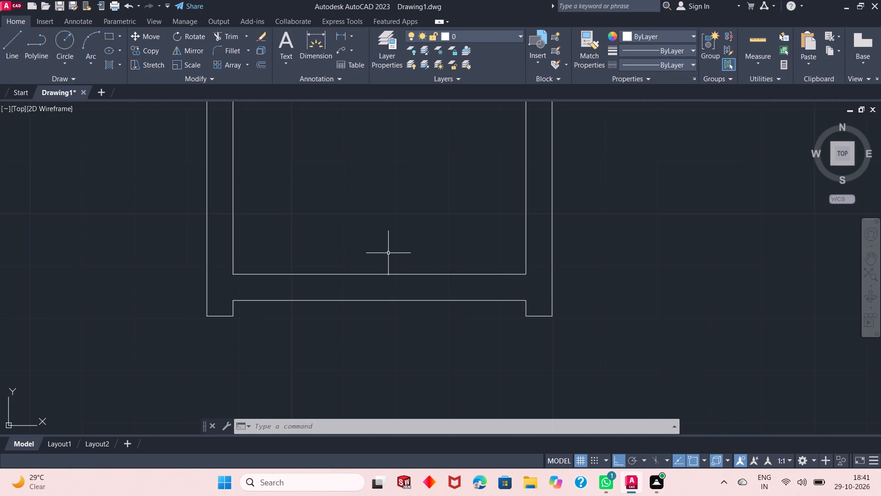
pyautogui.click(16, 53)
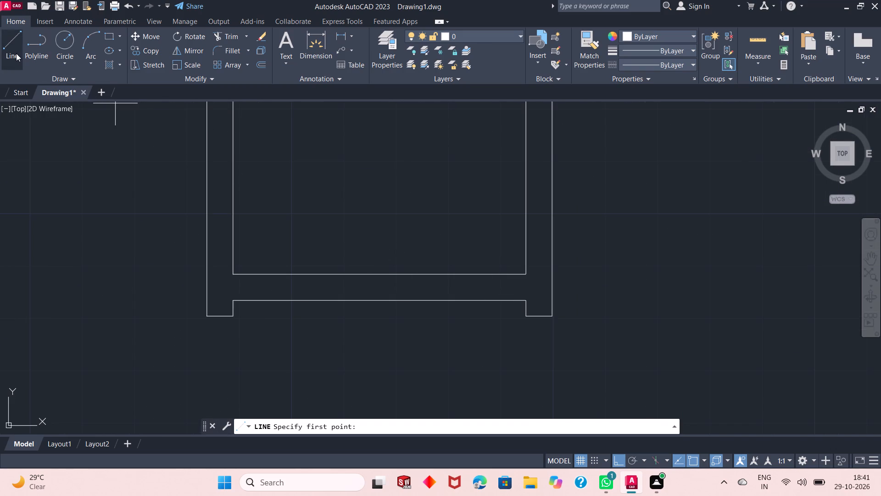
pyautogui.click(233, 273)
pyautogui.write('3"')
pyautogui.press('Return')
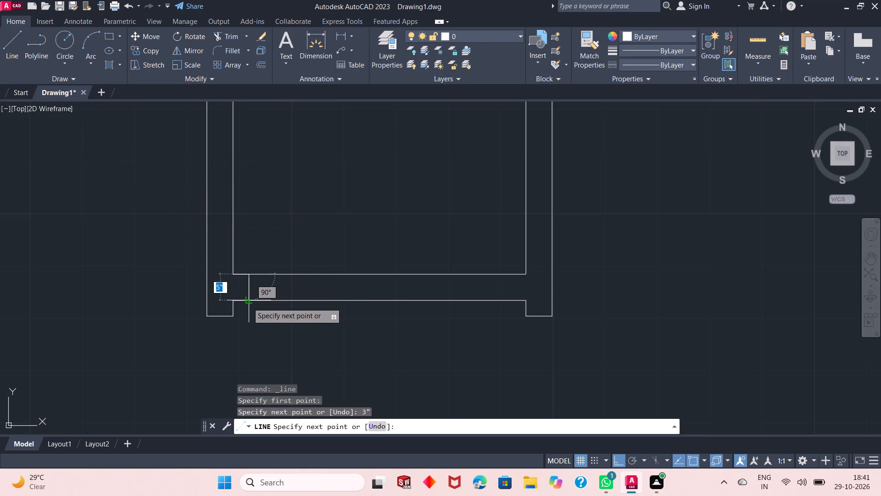
pyautogui.click(248, 303)
pyautogui.press('space')
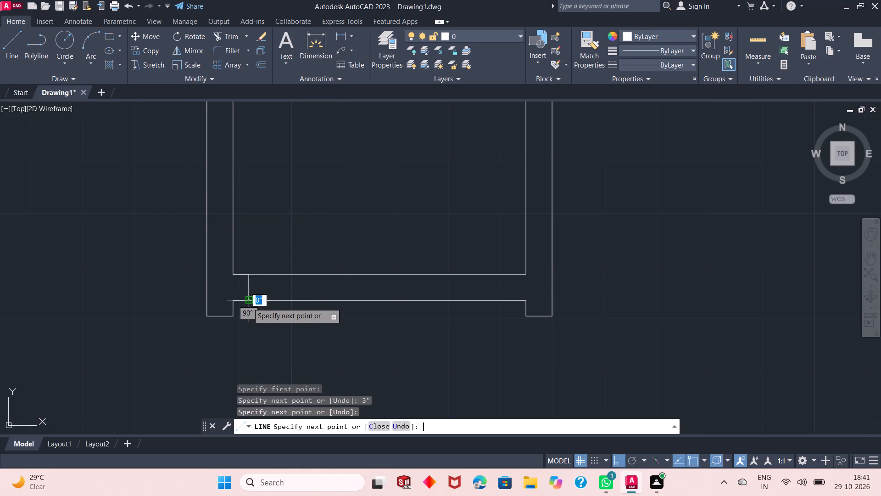
pyautogui.click(238, 273)
pyautogui.press('Delete')
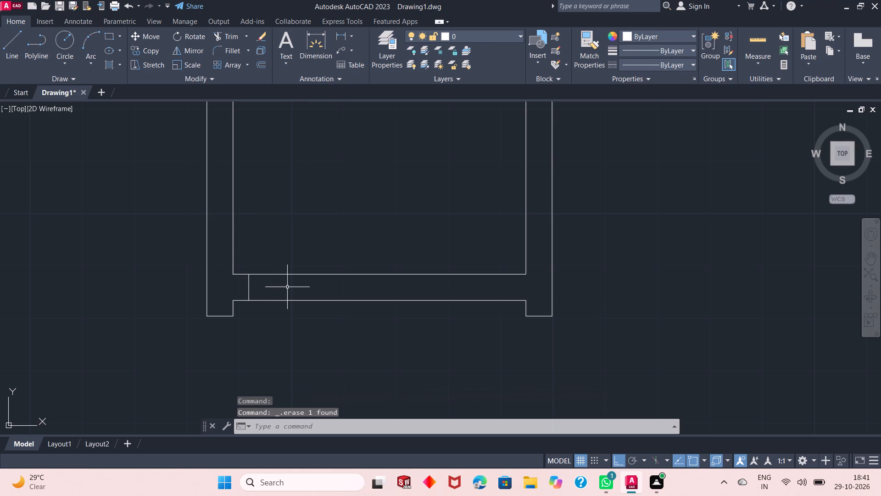
# Offset the jamb line 2'6" to the right across the small upper room's bottom wall using the Through option.
pyautogui.click(262, 62)
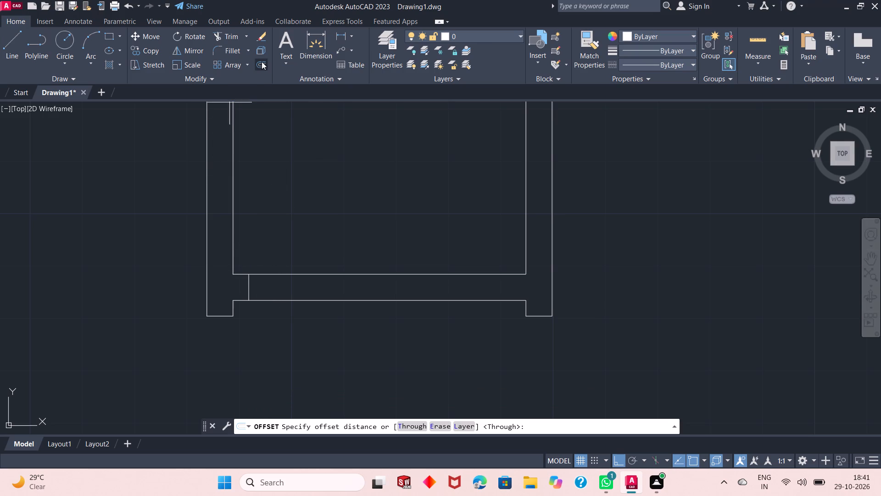
pyautogui.click(408, 423)
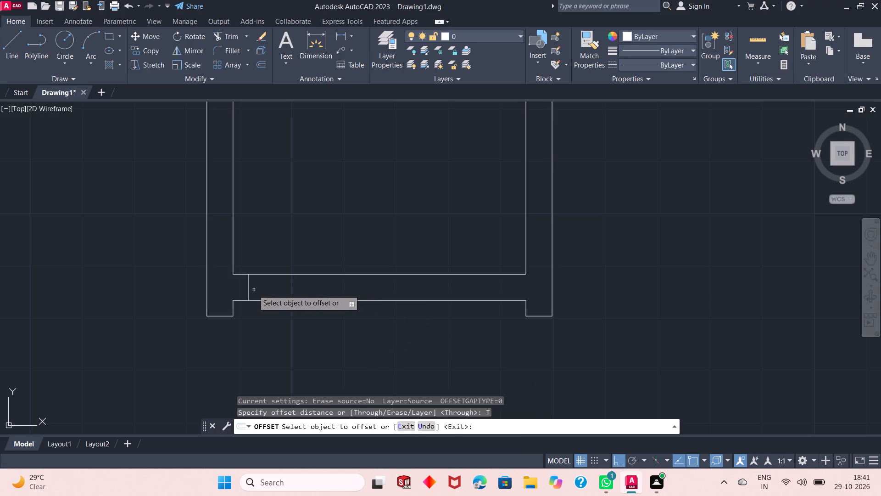
pyautogui.click(249, 288)
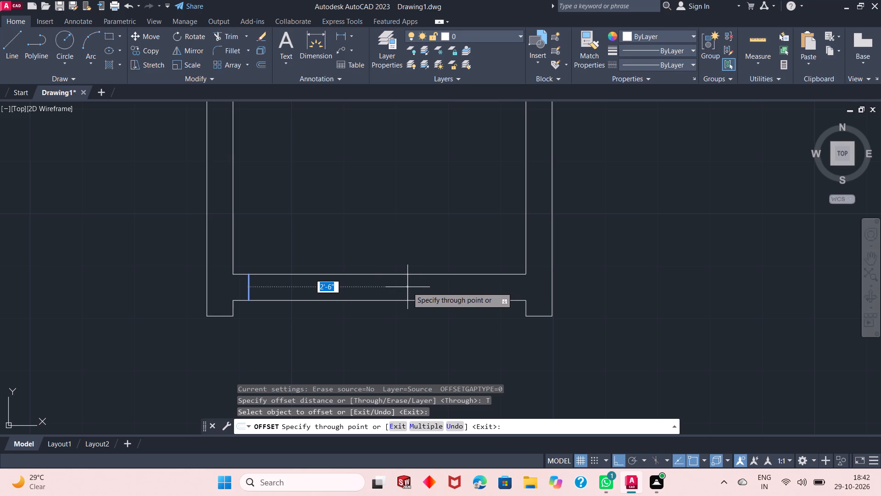
pyautogui.write('2\'6"')
pyautogui.press('Return')
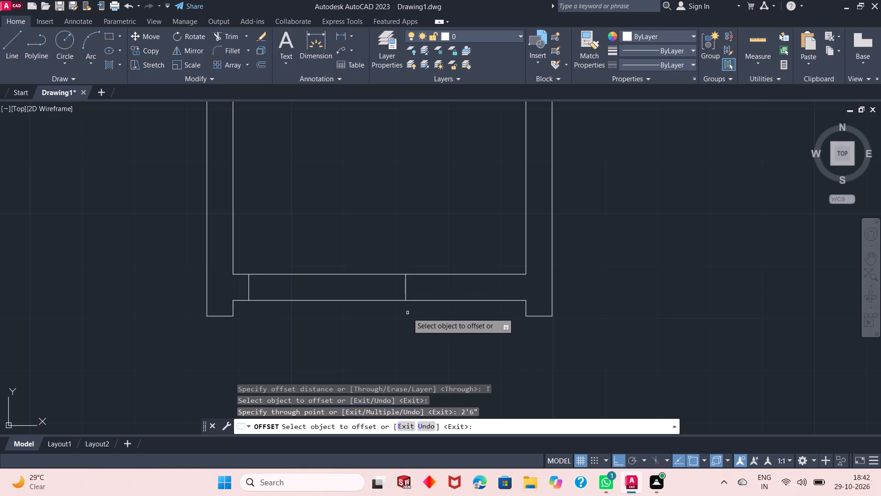
pyautogui.press('space')
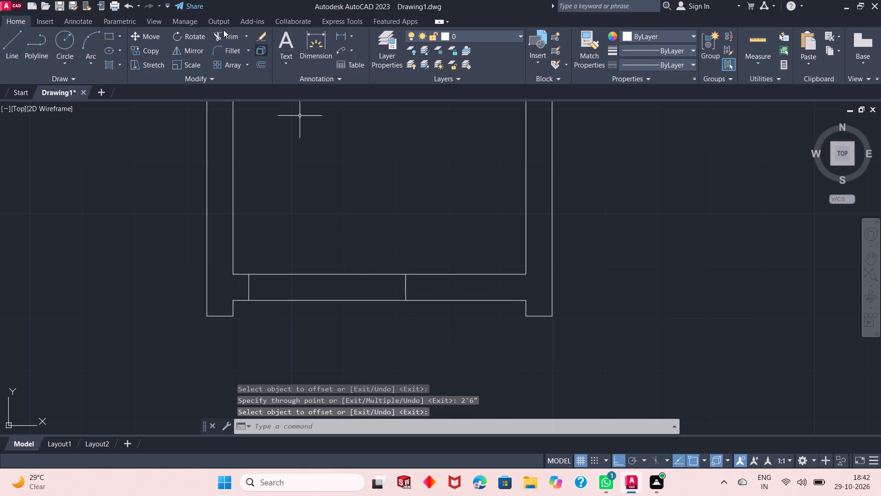
# Trim both bottom wall lines between the two jamb lines to open the small upper room's doorway.
pyautogui.click(228, 34)
pyautogui.click(347, 242)
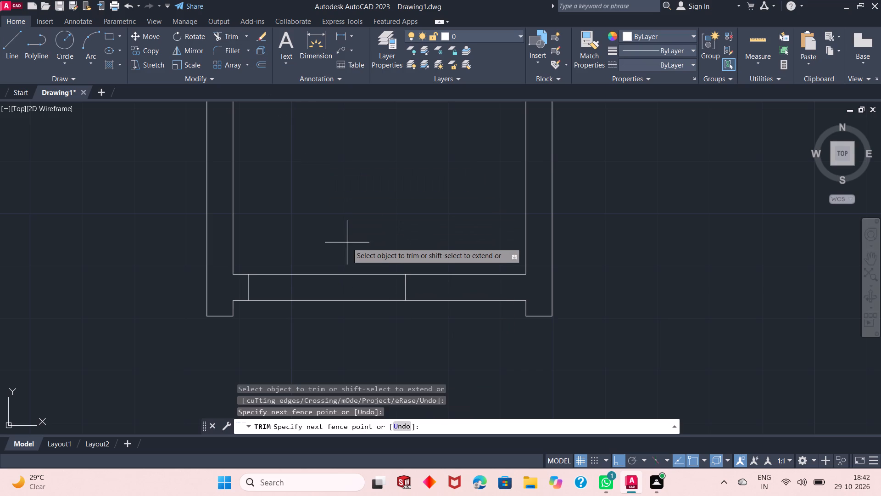
pyautogui.click(325, 324)
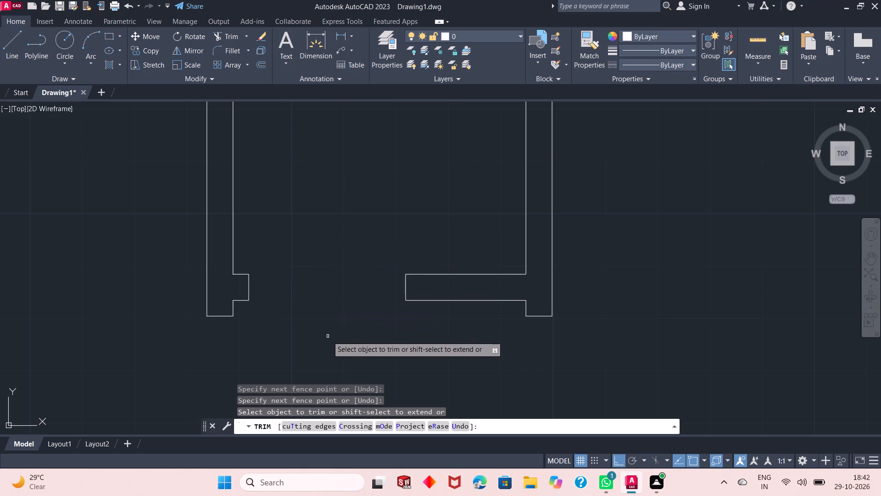
pyautogui.press('space')
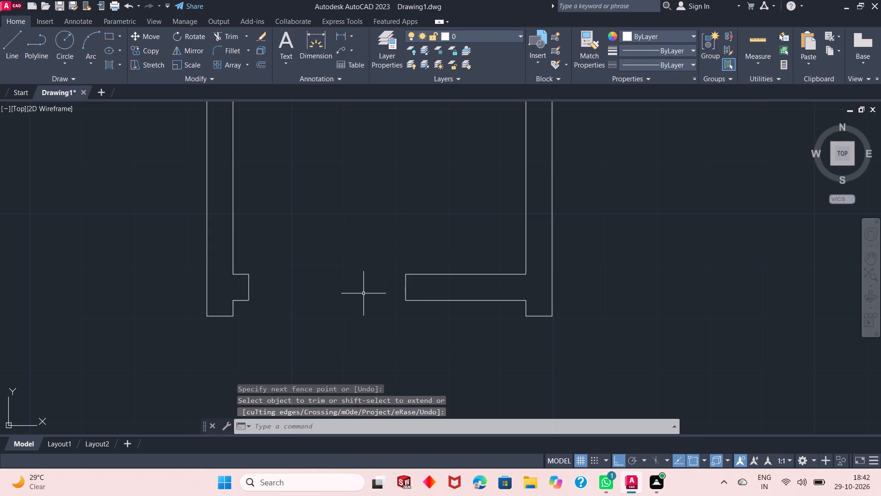
# Outline a wall stub 3" high and 5" wide above the left end of the right-hand horizontal partition.
pyautogui.keyDown('ctrl'); pyautogui.scroll(-2, 341, 295); pyautogui.keyUp('ctrl')
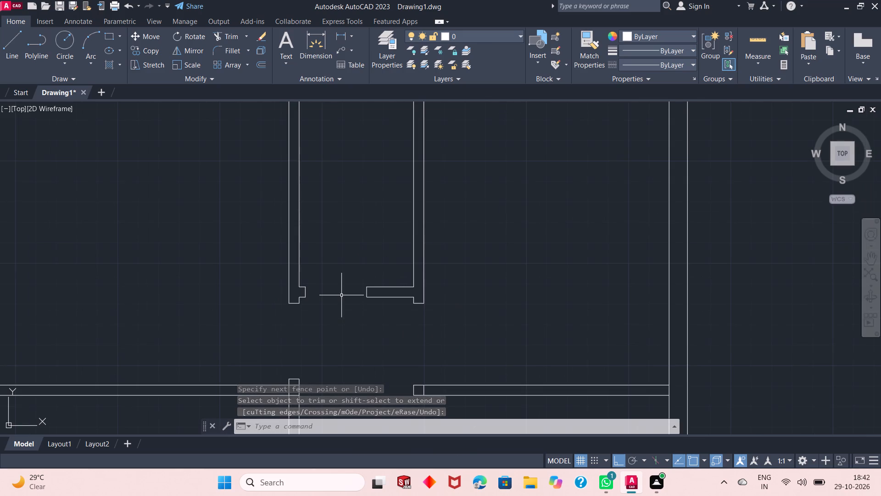
pyautogui.keyDown('ctrl'); pyautogui.scroll(-1, 347, 252); pyautogui.keyUp('ctrl')
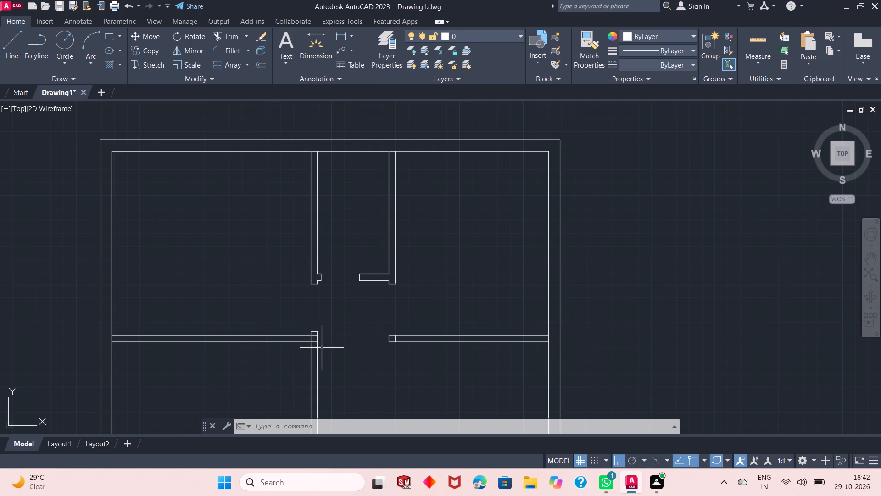
pyautogui.keyDown('ctrl'); pyautogui.scroll(2, 379, 348); pyautogui.keyUp('ctrl')
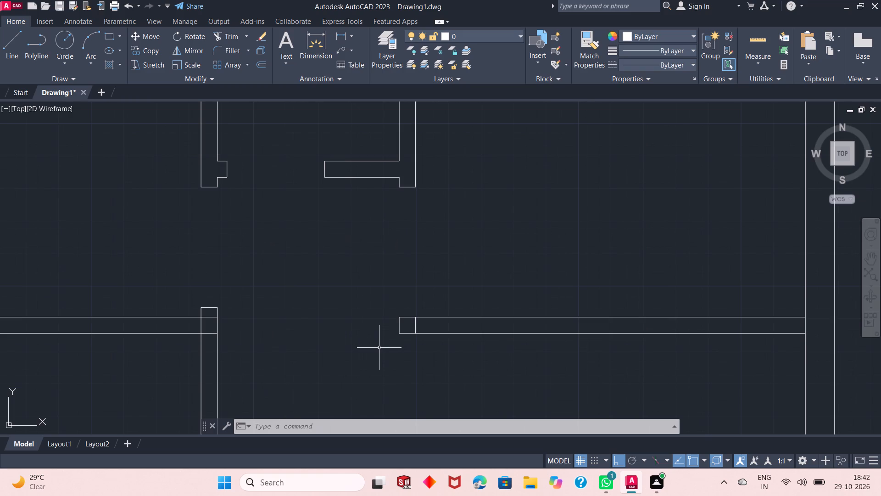
pyautogui.write('l')
pyautogui.press('space')
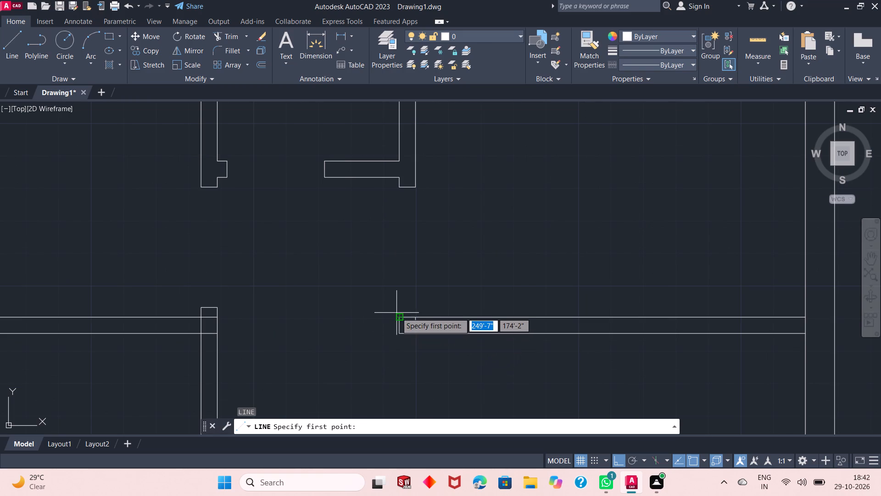
pyautogui.click(399, 316)
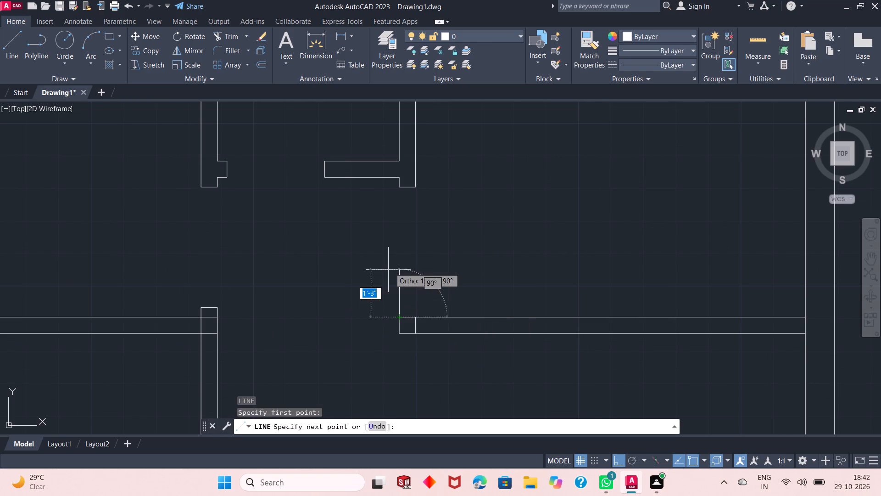
pyautogui.write('3"')
pyautogui.press('Return')
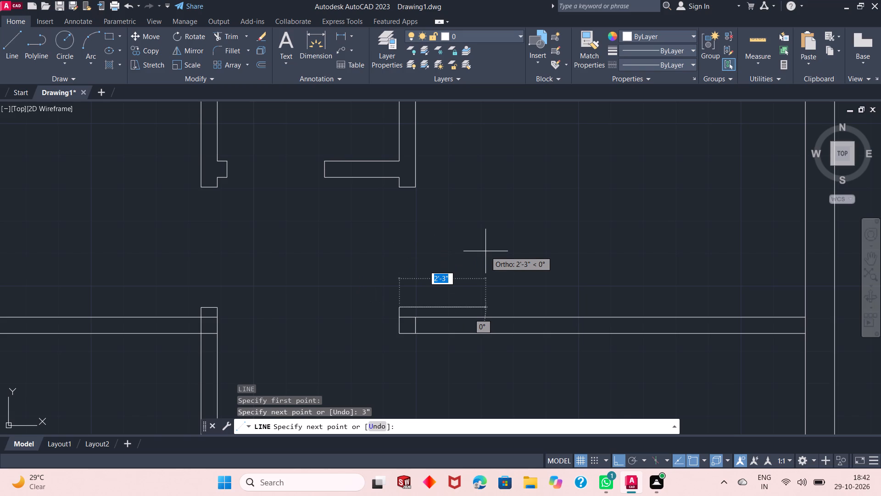
pyautogui.write('5"')
pyautogui.press('Return')
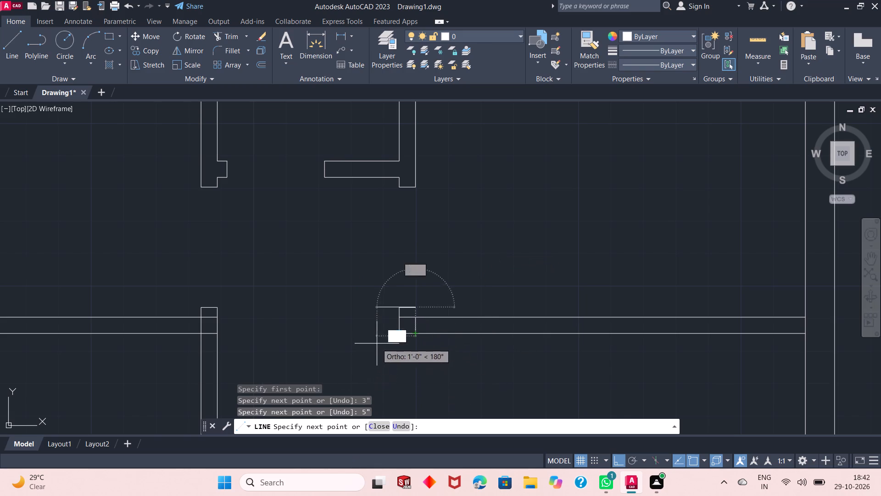
pyautogui.click(415, 316)
pyautogui.press('space')
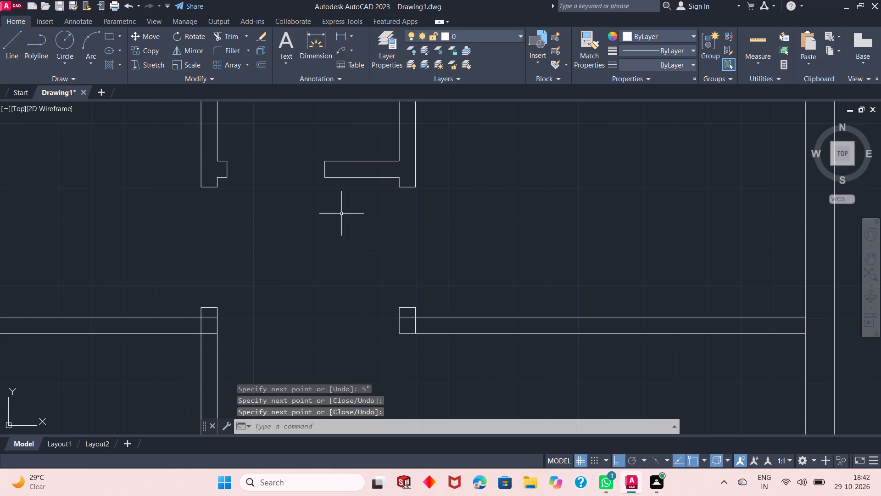
# Trim the overlapping lines inside both wall stubs facing the small upper room, joining them cleanly to their horizontal partitions.
pyautogui.click(222, 40)
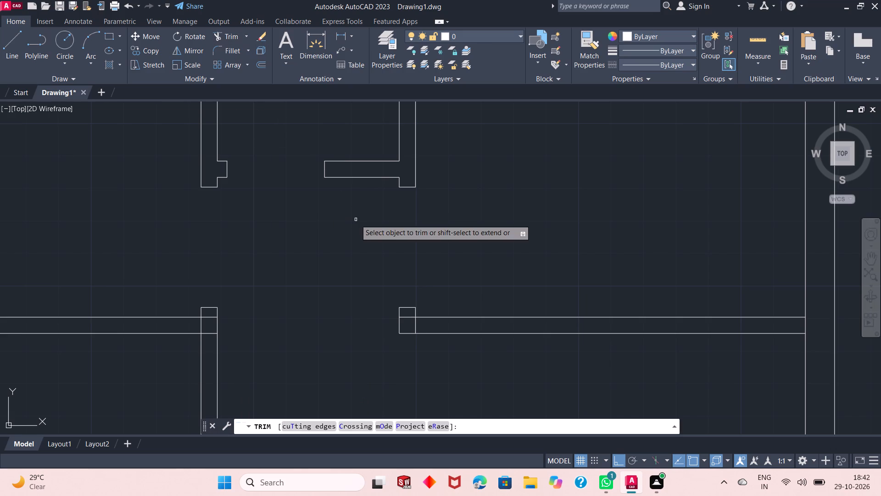
pyautogui.click(409, 314)
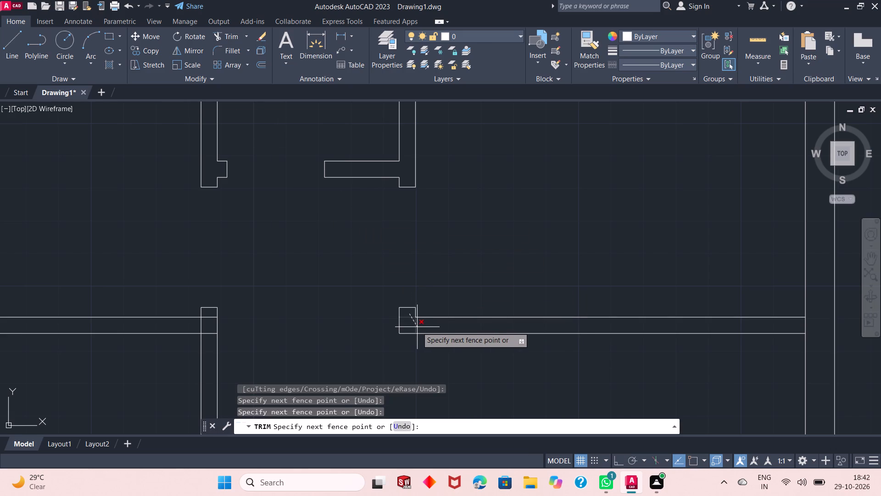
pyautogui.click(417, 327)
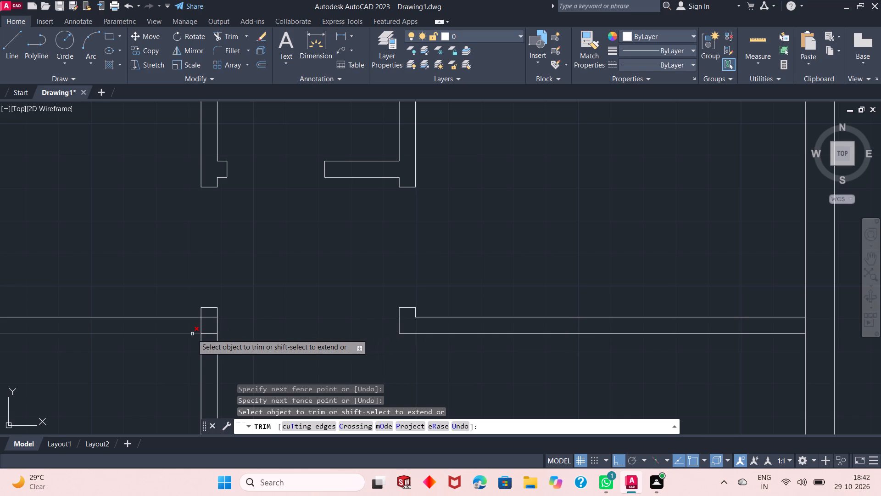
pyautogui.click(210, 337)
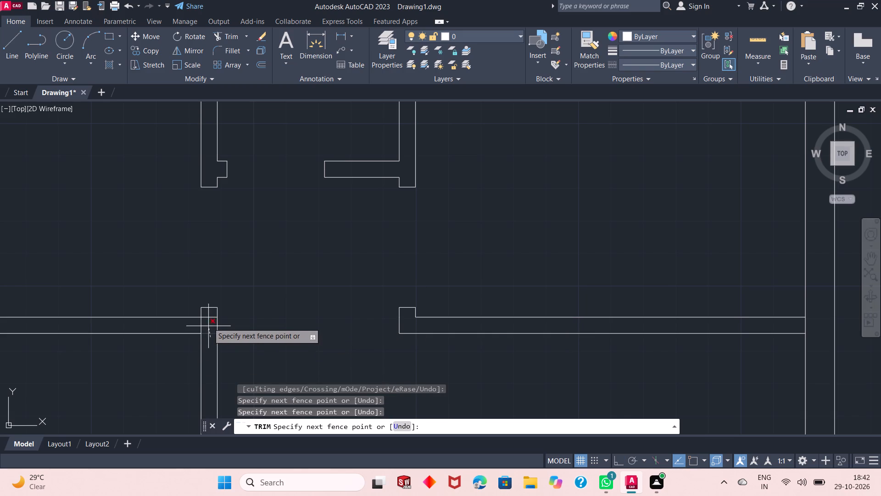
pyautogui.click(211, 312)
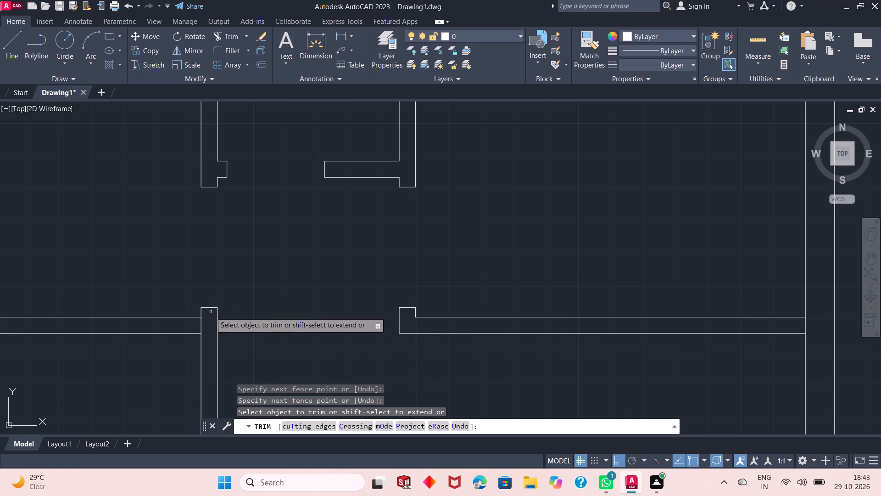
pyautogui.click(204, 325)
pyautogui.click(196, 325)
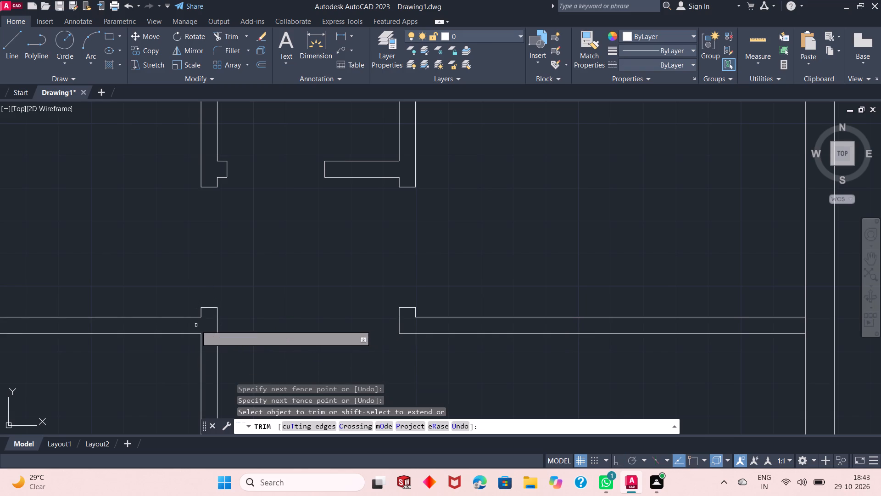
pyautogui.press('space')
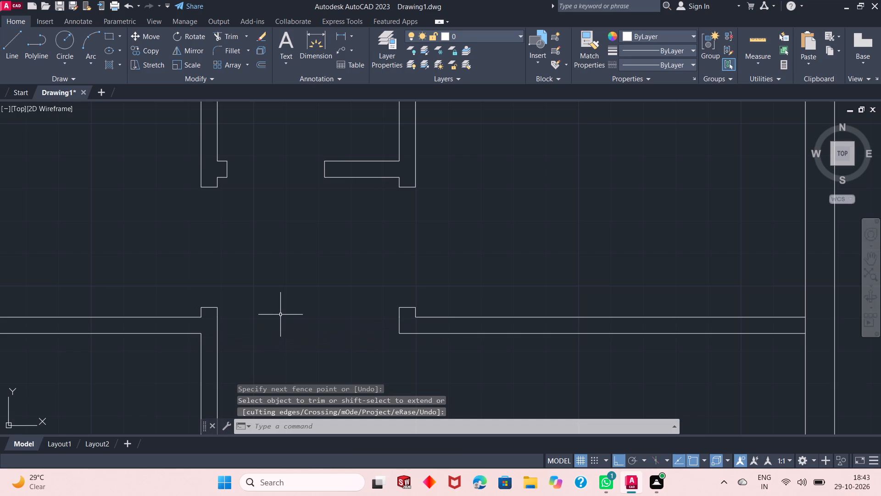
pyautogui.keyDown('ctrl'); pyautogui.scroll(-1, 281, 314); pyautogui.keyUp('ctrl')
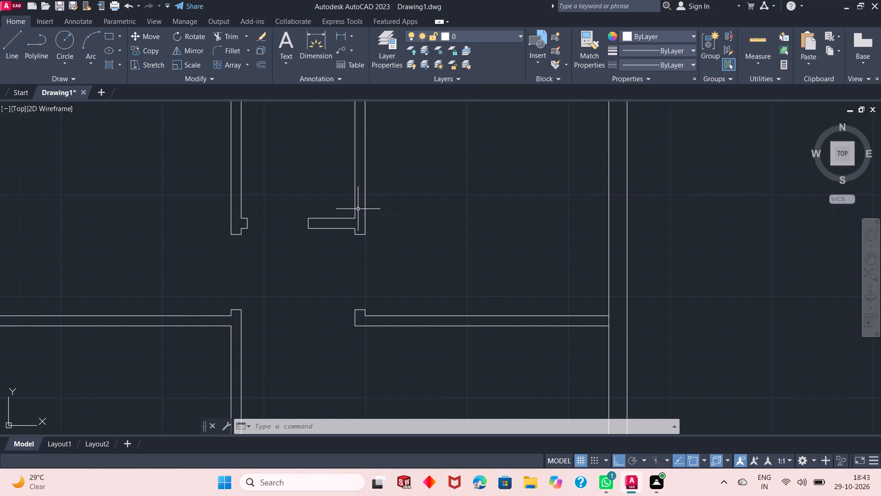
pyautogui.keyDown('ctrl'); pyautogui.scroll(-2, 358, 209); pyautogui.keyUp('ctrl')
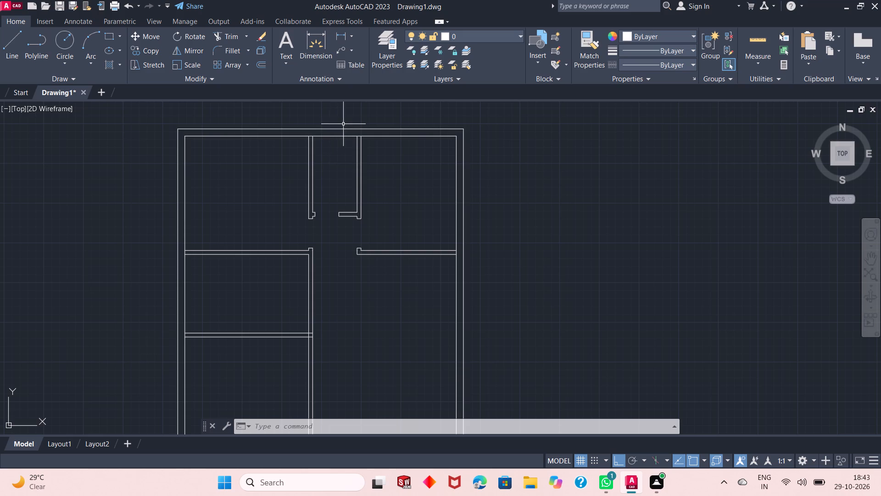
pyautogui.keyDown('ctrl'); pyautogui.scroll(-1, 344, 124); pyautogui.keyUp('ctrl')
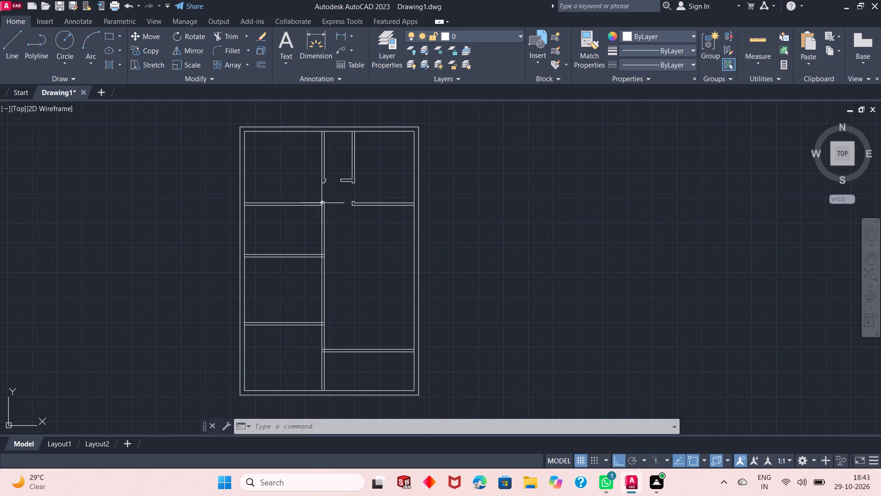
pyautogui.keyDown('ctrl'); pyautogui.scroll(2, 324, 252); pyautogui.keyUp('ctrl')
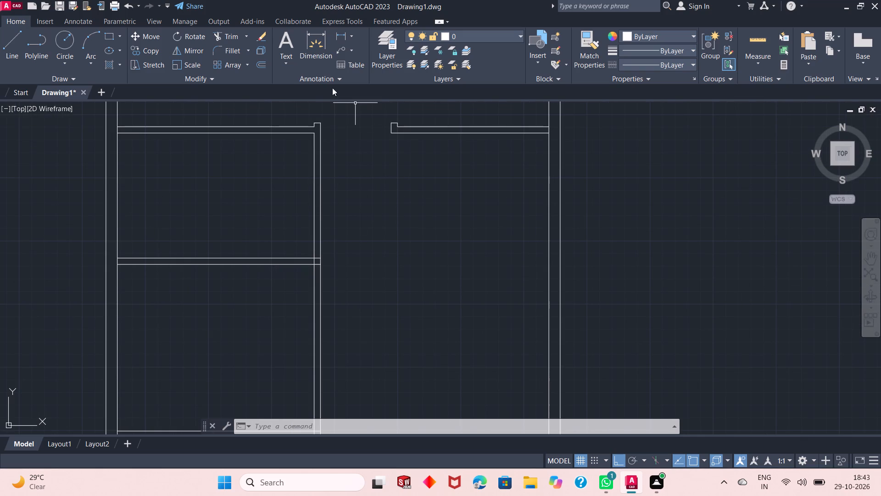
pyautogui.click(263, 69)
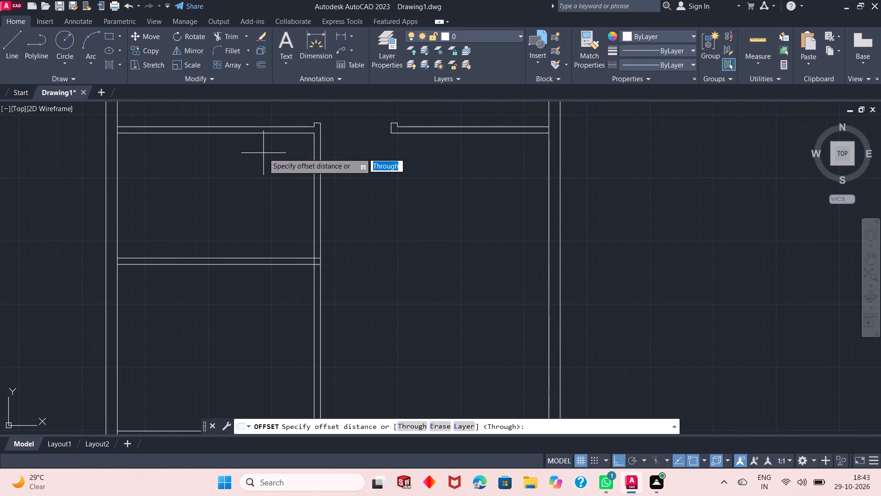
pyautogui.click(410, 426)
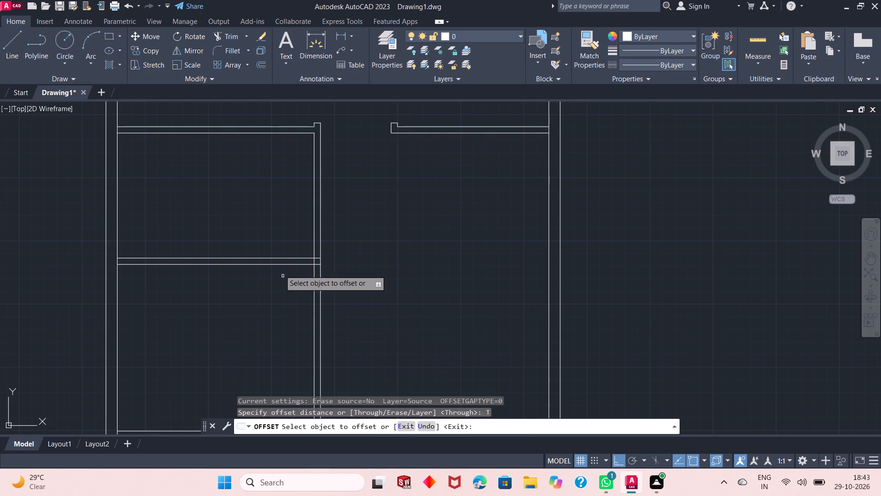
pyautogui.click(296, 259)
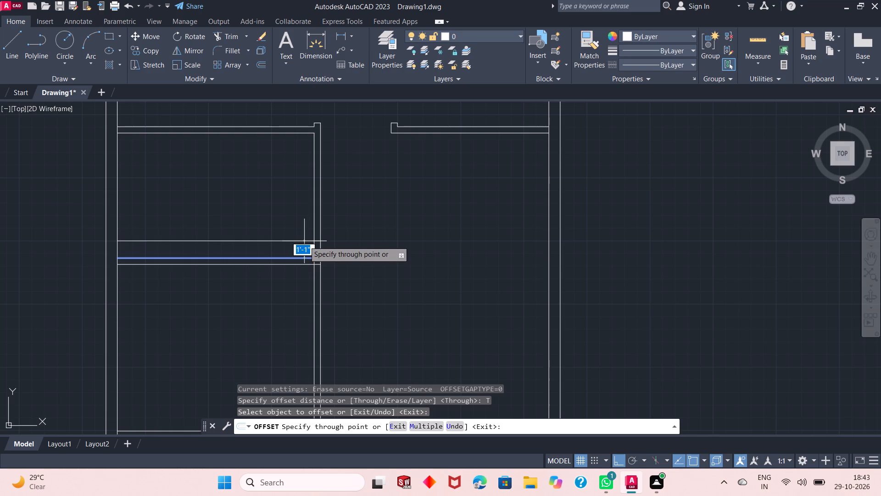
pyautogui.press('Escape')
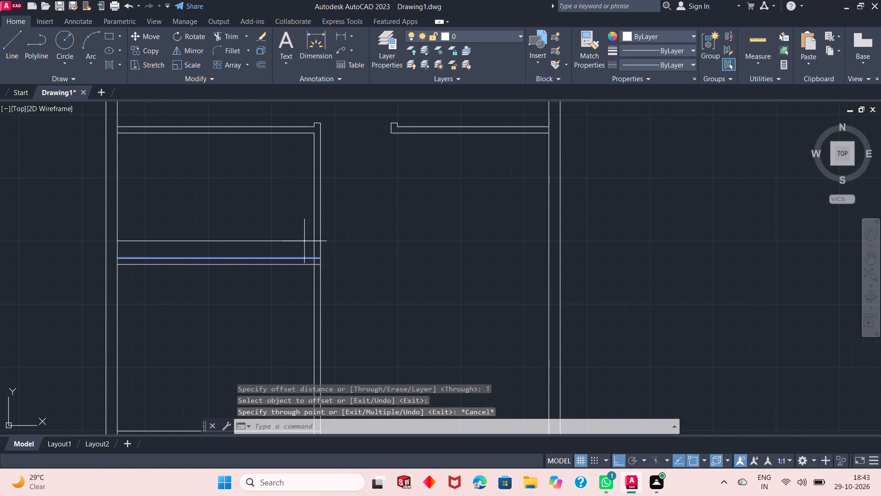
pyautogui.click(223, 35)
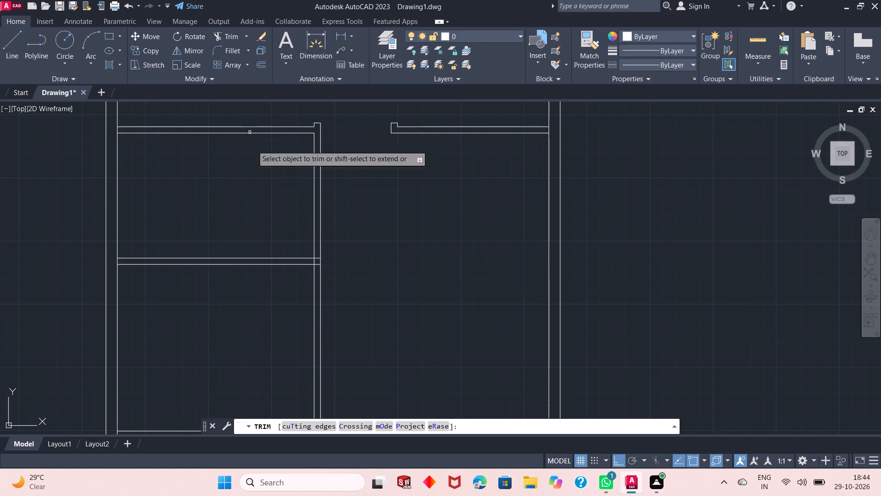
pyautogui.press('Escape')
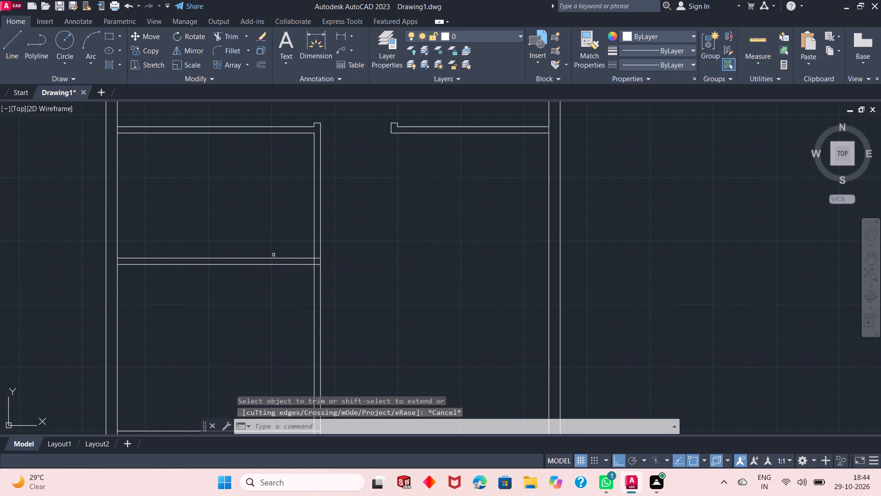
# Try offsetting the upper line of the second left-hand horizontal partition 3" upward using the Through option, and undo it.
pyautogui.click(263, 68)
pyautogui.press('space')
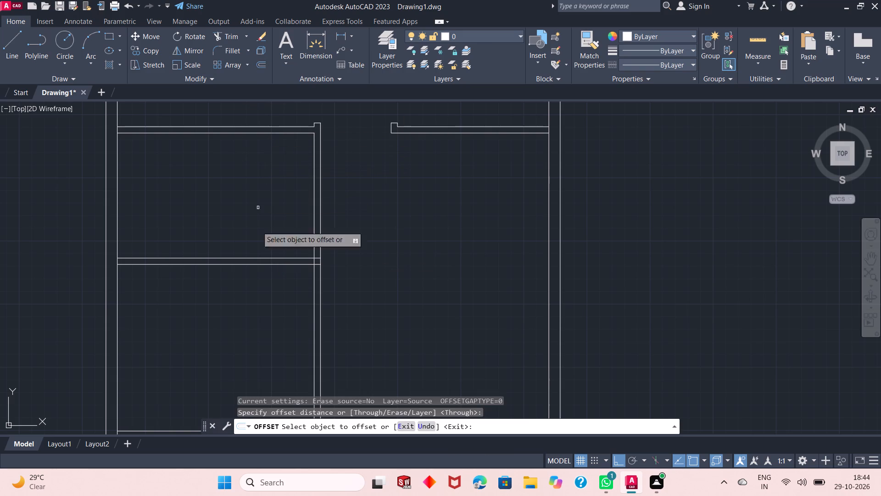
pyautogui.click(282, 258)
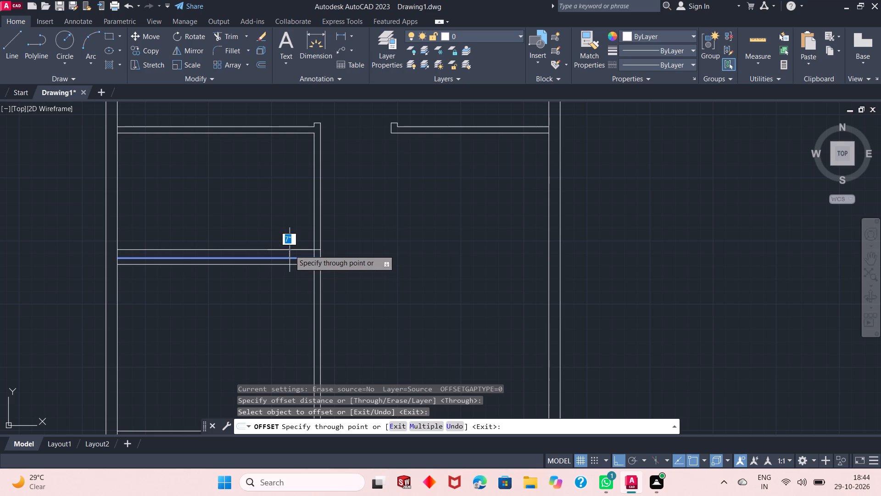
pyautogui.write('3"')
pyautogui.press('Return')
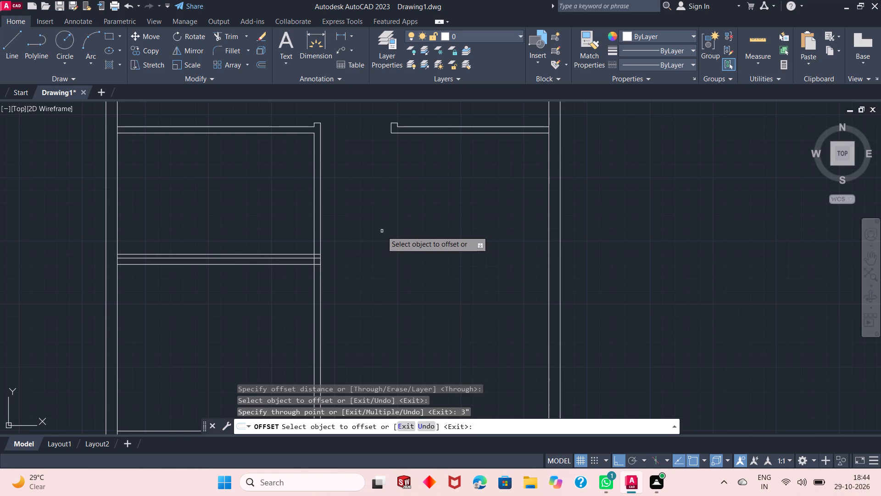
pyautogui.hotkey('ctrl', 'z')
# Offset the second left-hand partition's upper line 4" upward, and offset that copy up to about halfway along the room's right wall.
pyautogui.click(305, 259)
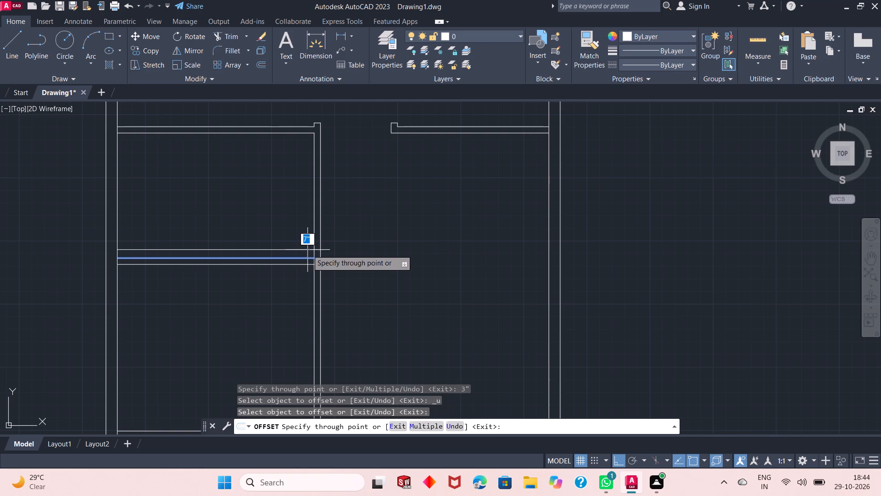
pyautogui.write('4"')
pyautogui.press('Return')
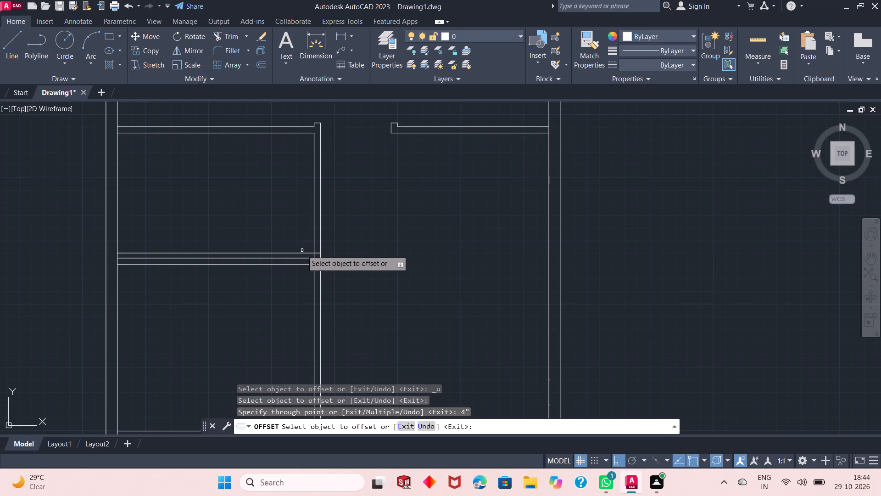
pyautogui.click(301, 252)
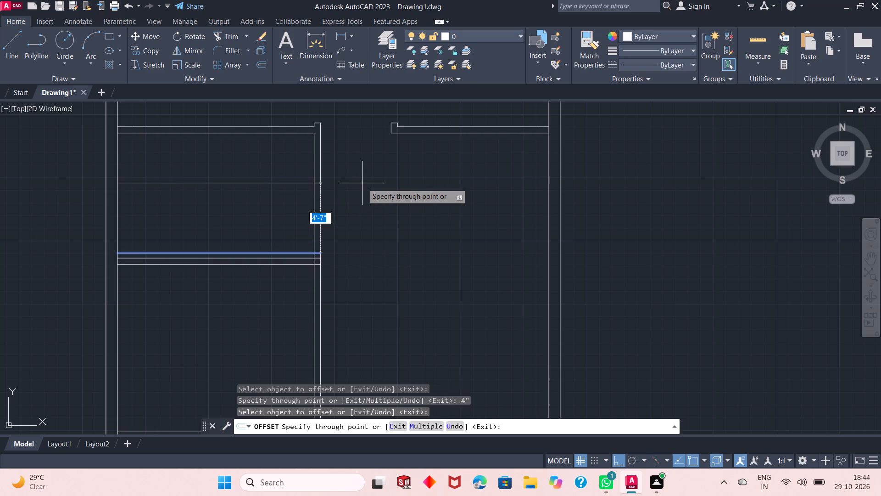
pyautogui.click(365, 190)
pyautogui.press('Escape')
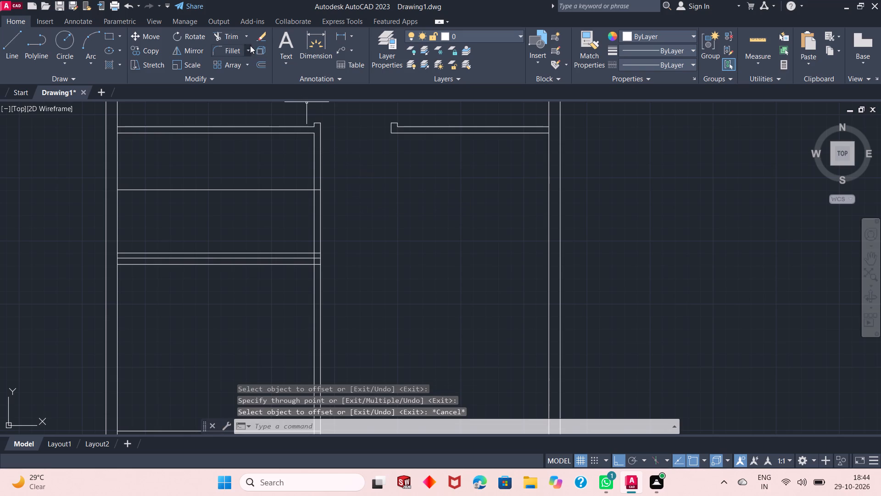
# Trim the two offset lines inside the room and both right-wall lines between them to open a doorway.
pyautogui.click(235, 39)
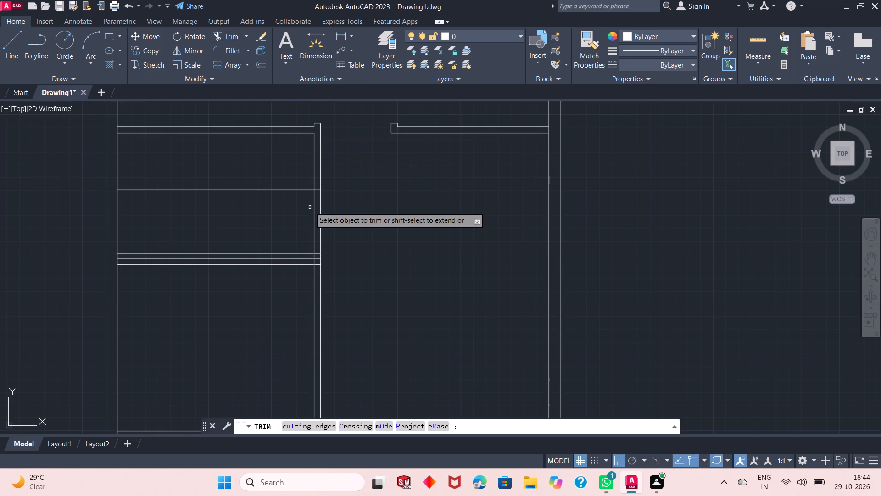
pyautogui.click(257, 153)
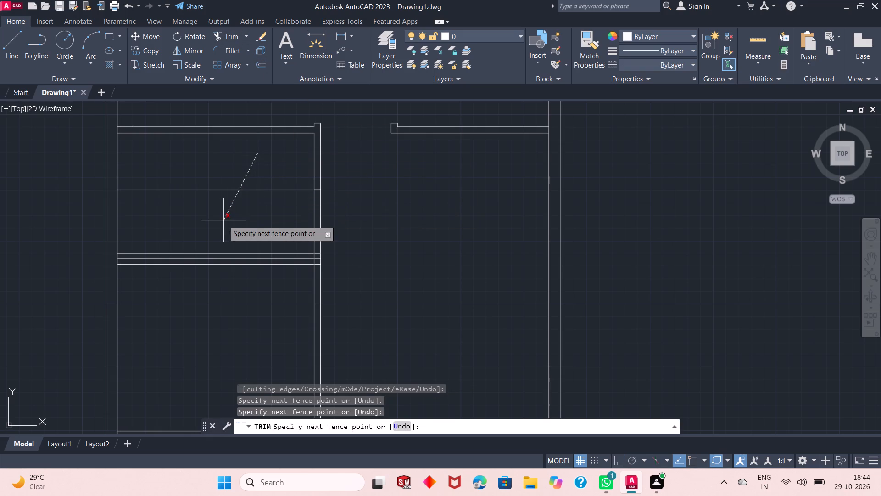
pyautogui.click(205, 255)
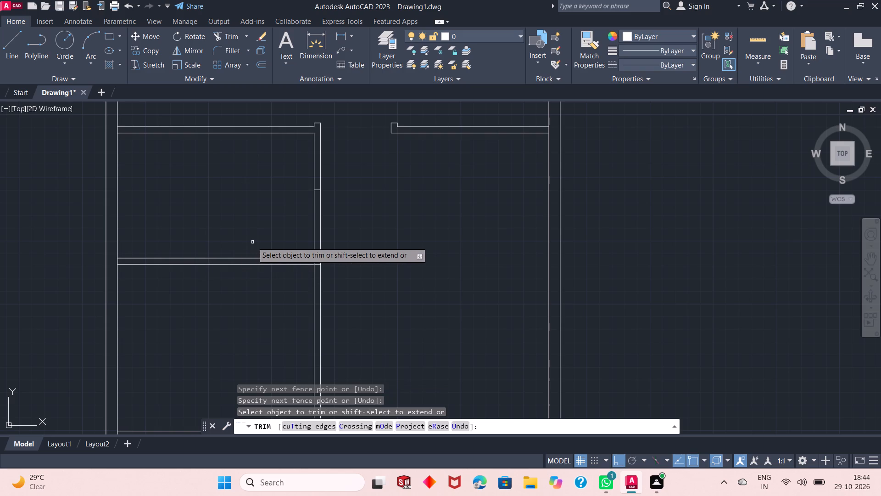
pyautogui.click(279, 227)
pyautogui.click(340, 214)
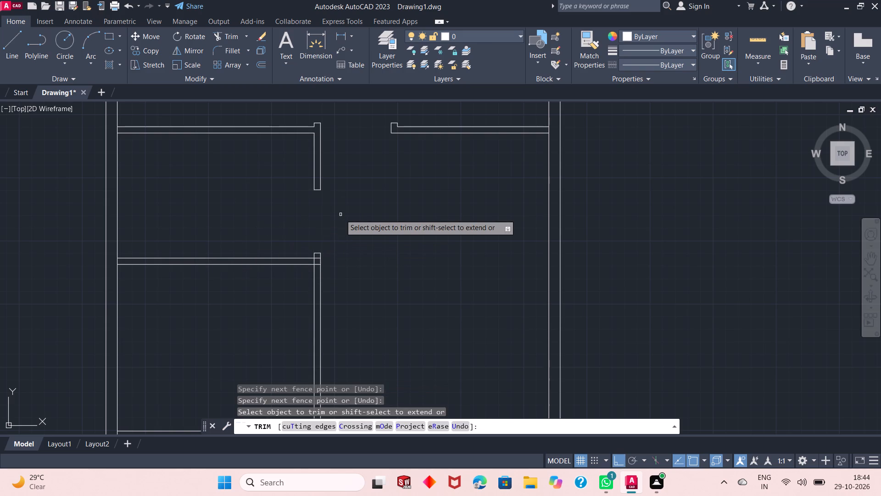
# Trim the overlapping lines where the second left-hand partition meets the vertical wall, leaving a clean stub below the new doorway.
pyautogui.keyDown('ctrl'); pyautogui.scroll(5, 315, 261); pyautogui.keyUp('ctrl')
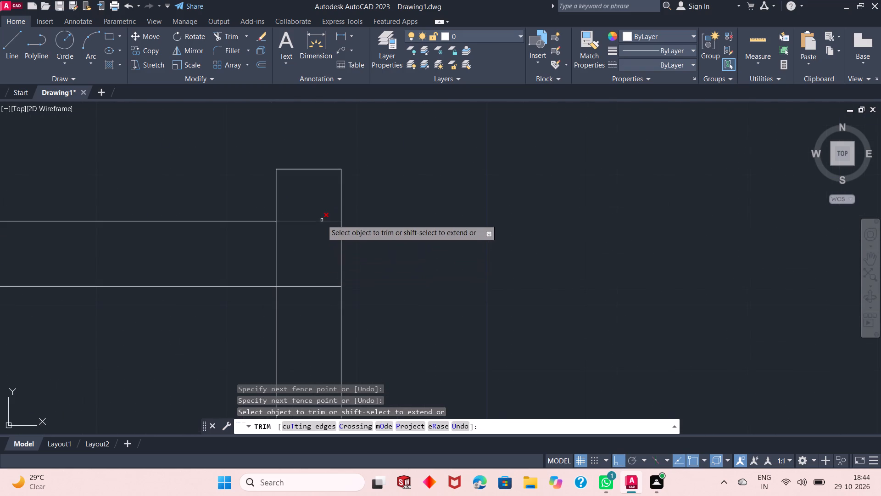
pyautogui.click(319, 216)
pyautogui.click(318, 310)
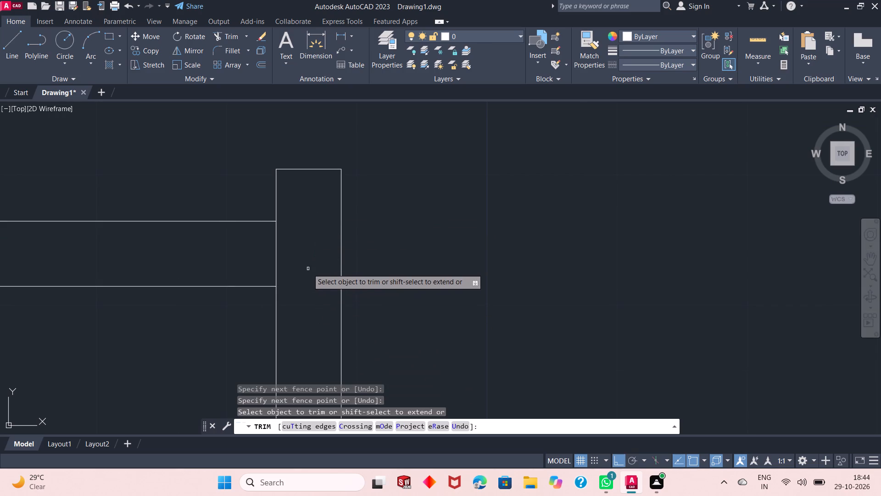
pyautogui.click(308, 269)
pyautogui.click(258, 256)
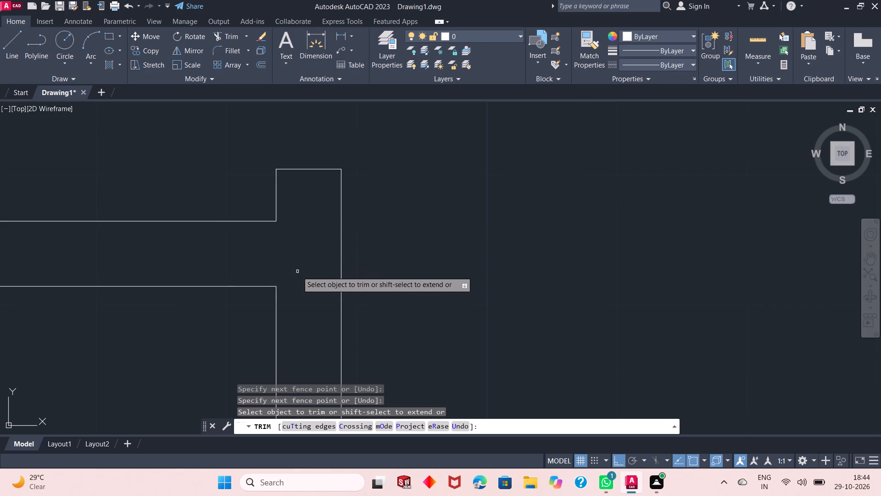
pyautogui.keyDown('ctrl'); pyautogui.scroll(-3, 297, 271); pyautogui.keyUp('ctrl')
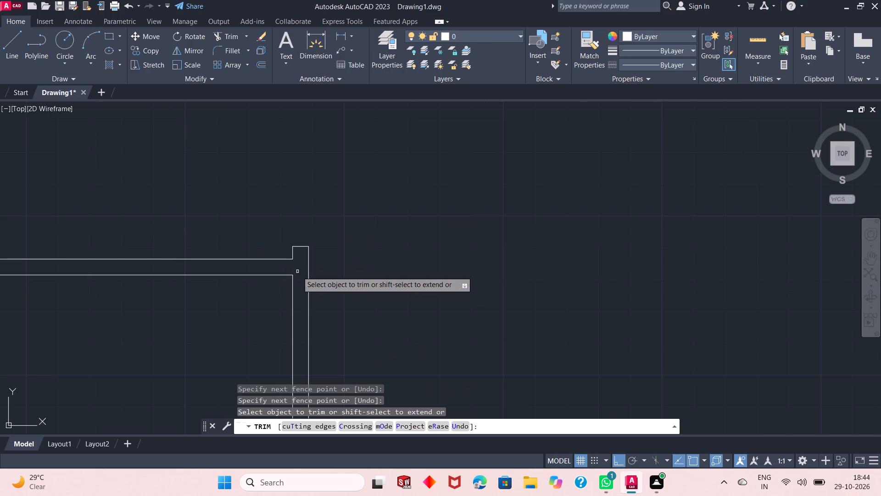
pyautogui.keyDown('ctrl'); pyautogui.scroll(-2, 354, 278); pyautogui.keyUp('ctrl')
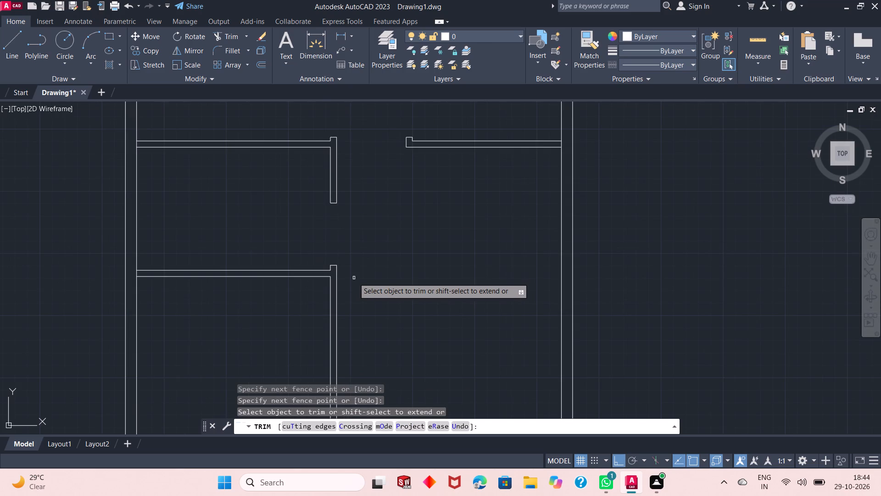
pyautogui.press('Escape')
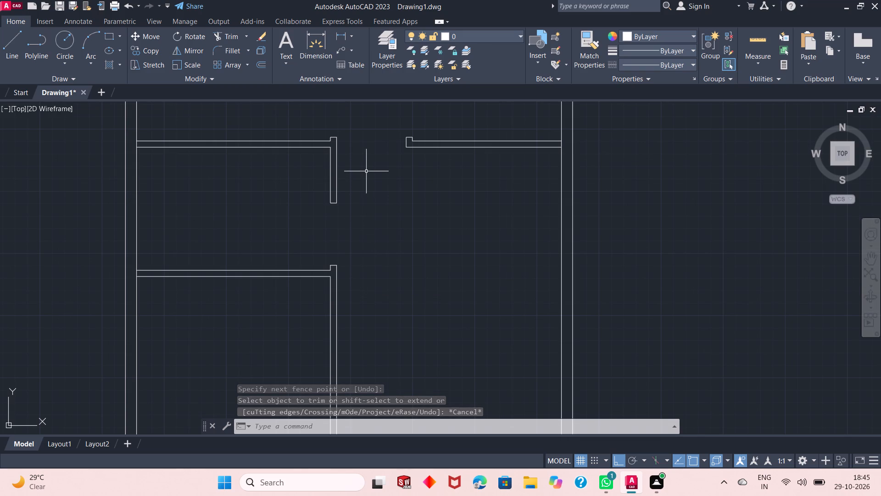
pyautogui.keyDown('ctrl'); pyautogui.scroll(-1, 366, 171); pyautogui.keyUp('ctrl')
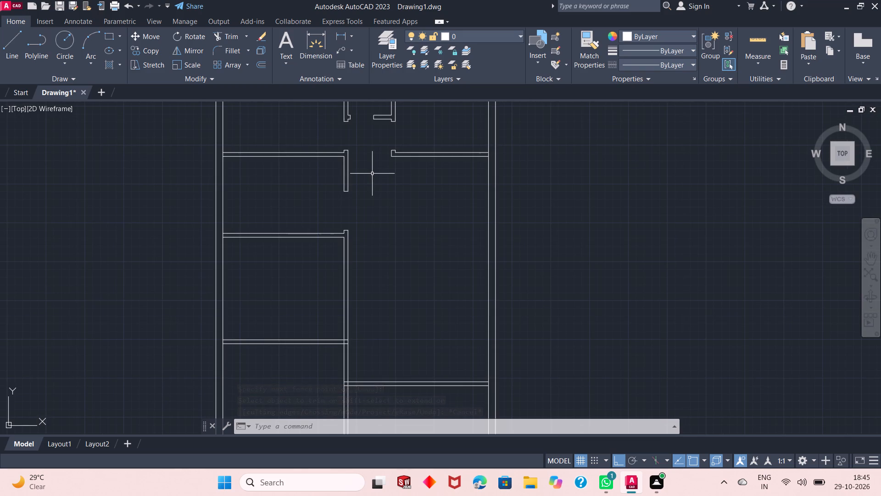
# Offset the lowest left-hand partition's upper line 3" upward using the Through option, and offset that copy 3' further up.
pyautogui.keyDown('ctrl'); pyautogui.scroll(-2, 372, 174); pyautogui.keyUp('ctrl')
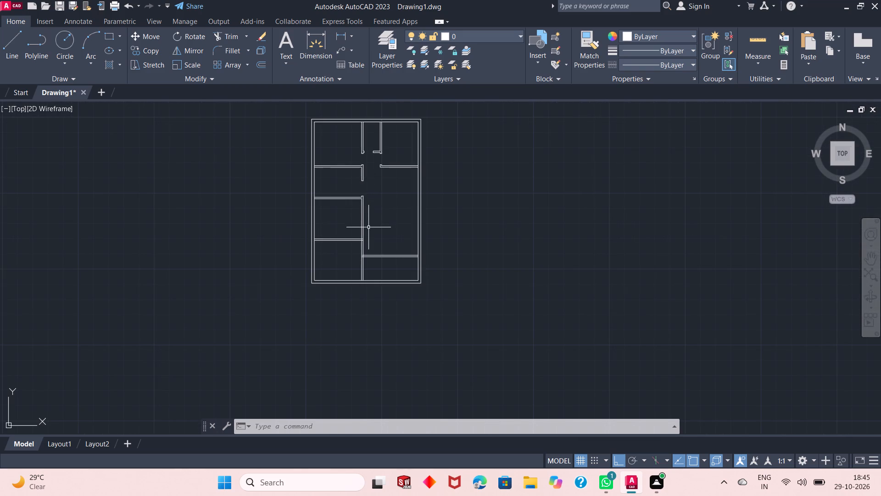
pyautogui.keyDown('ctrl'); pyautogui.scroll(3, 368, 227); pyautogui.keyUp('ctrl')
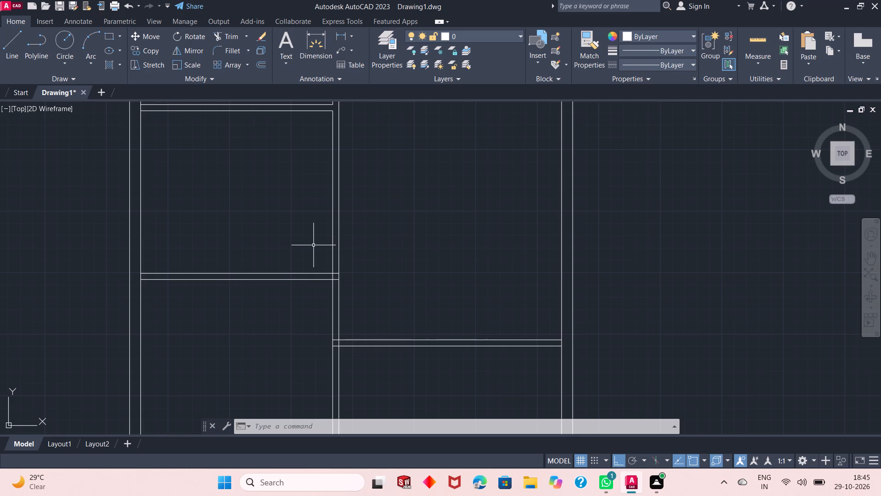
pyautogui.keyDown('ctrl'); pyautogui.scroll(1, 317, 253); pyautogui.keyUp('ctrl')
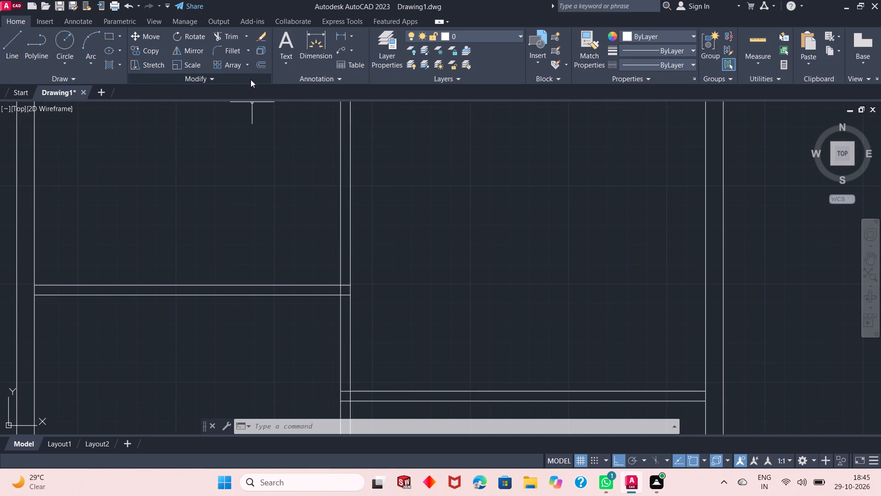
pyautogui.click(260, 69)
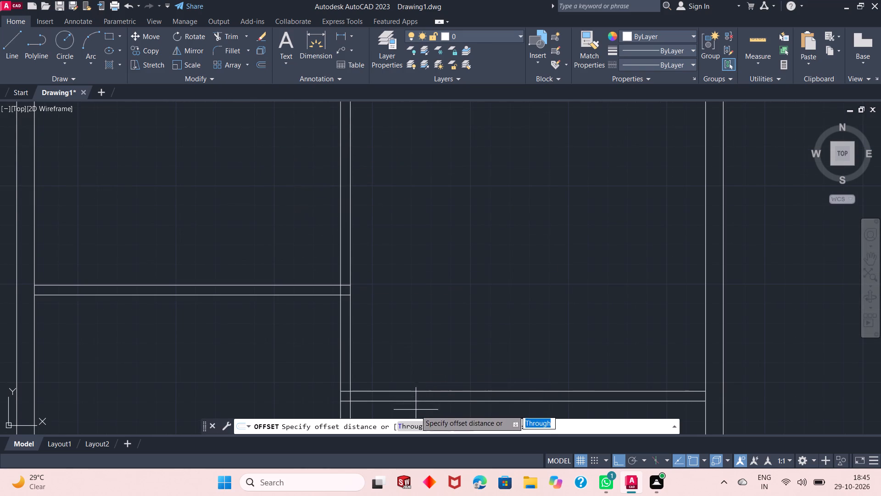
pyautogui.click(407, 425)
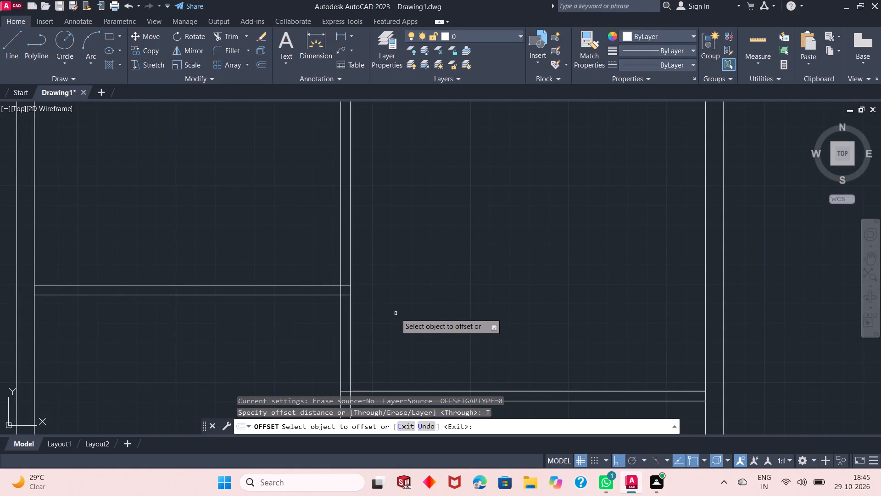
pyautogui.click(331, 287)
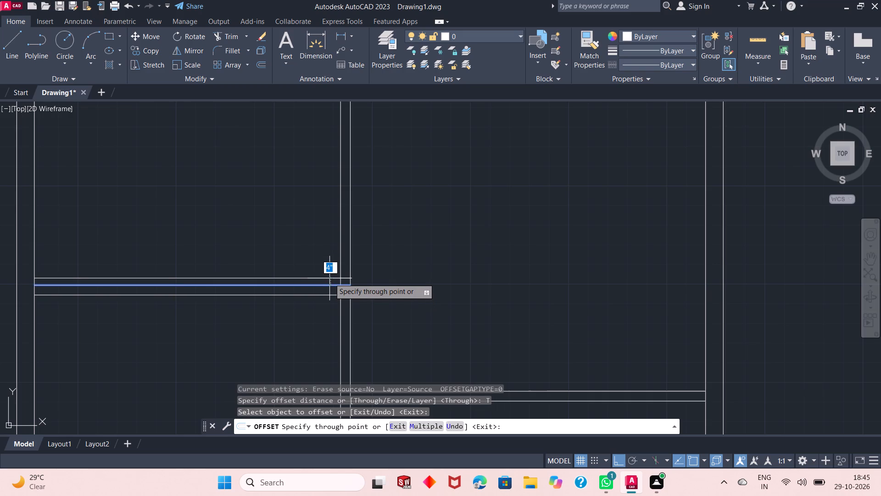
pyautogui.press('3')
pyautogui.hotkey('shift', '"')
pyautogui.press('Return')
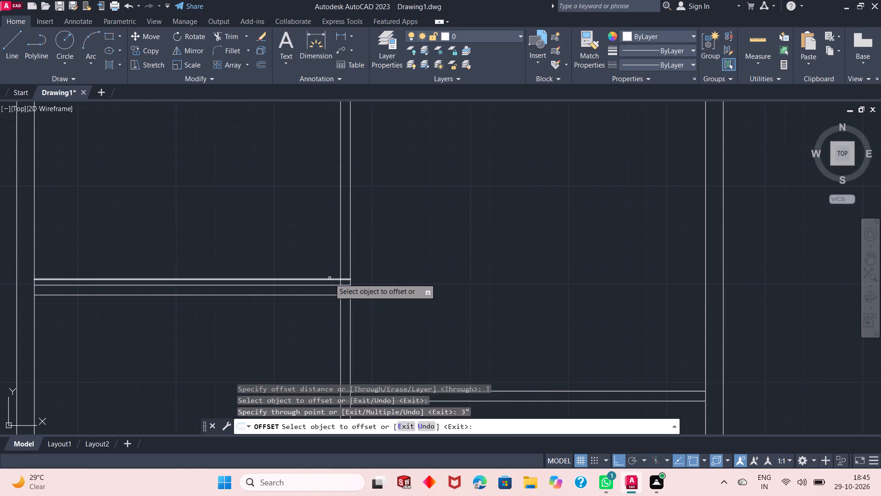
pyautogui.click(330, 280)
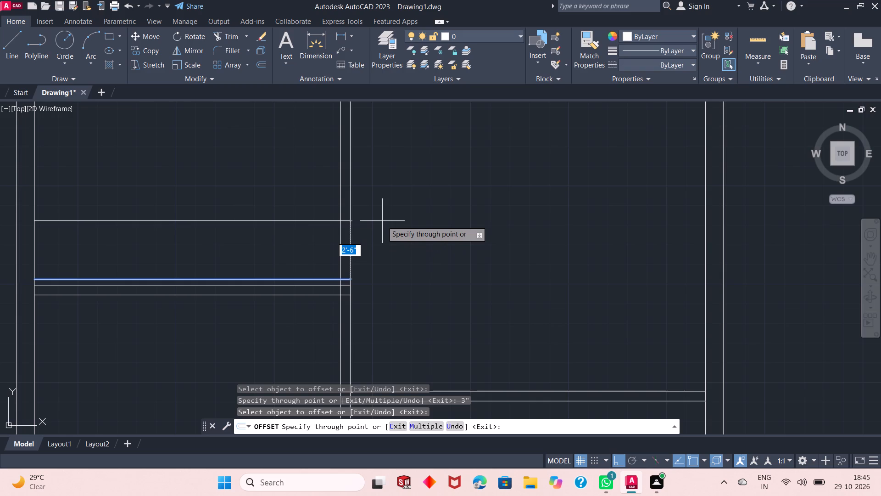
pyautogui.write("3'")
pyautogui.press('Return')
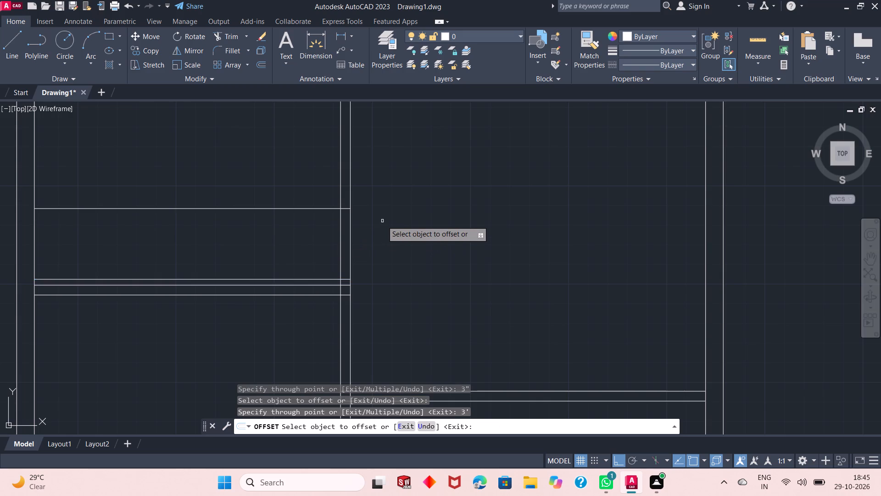
pyautogui.press('space')
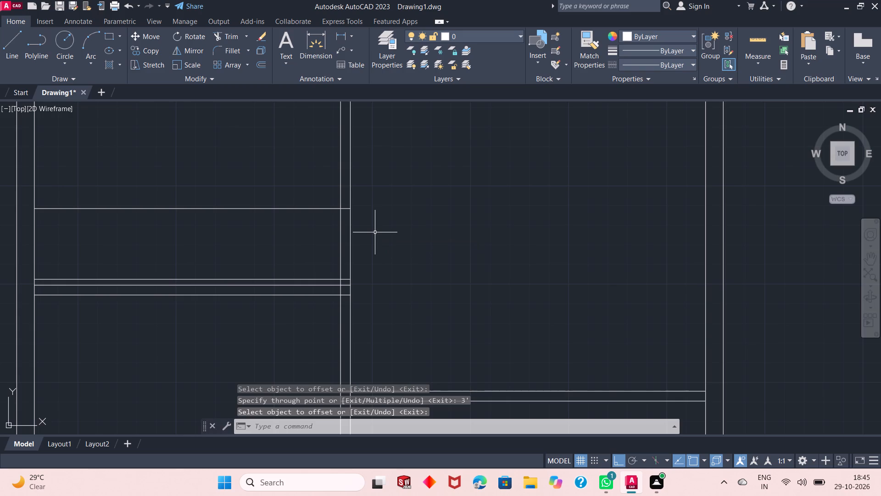
# Trim the two offset lines inside the room and both vertical wall lines between them to open a doorway above the partition.
pyautogui.click(233, 39)
pyautogui.click(246, 187)
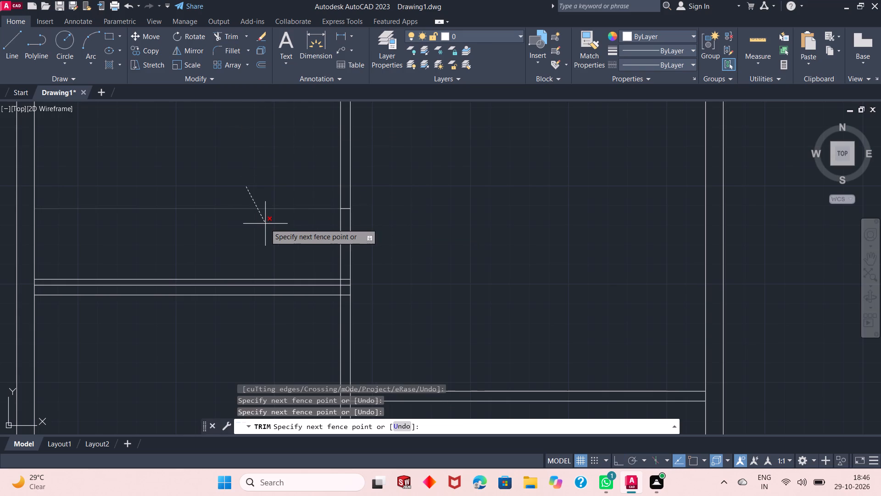
pyautogui.click(265, 224)
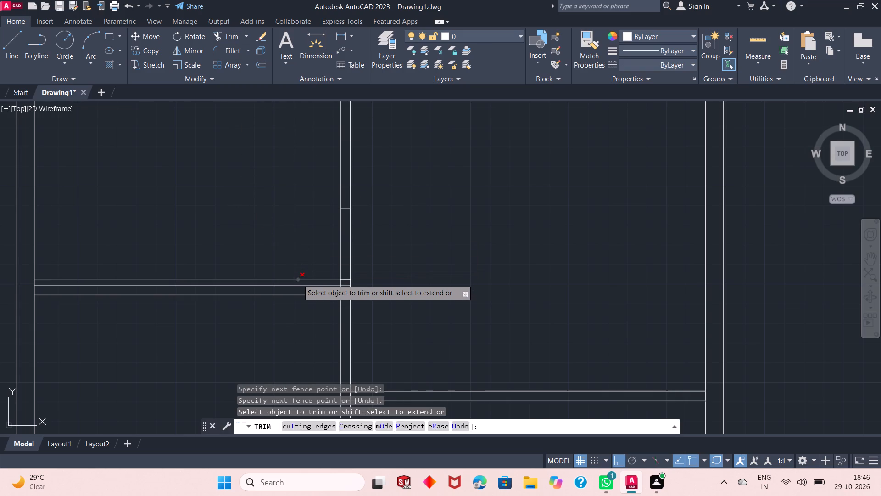
pyautogui.click(298, 280)
pyautogui.click(315, 259)
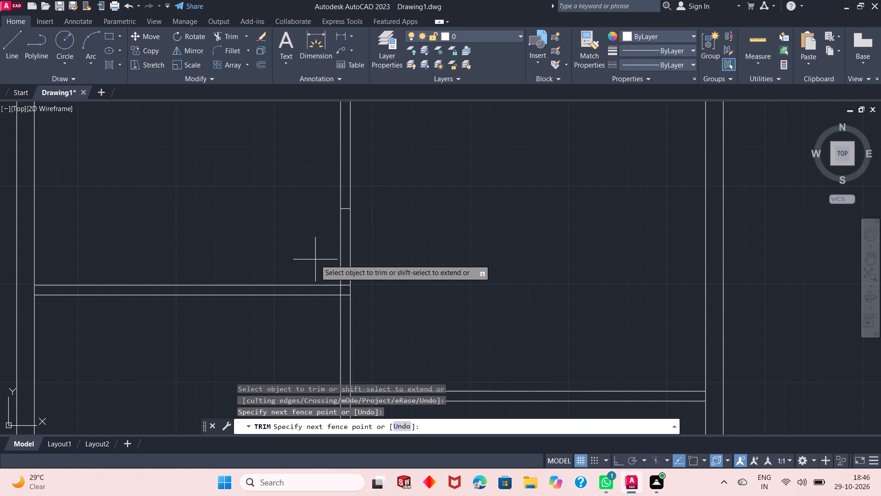
pyautogui.click(357, 241)
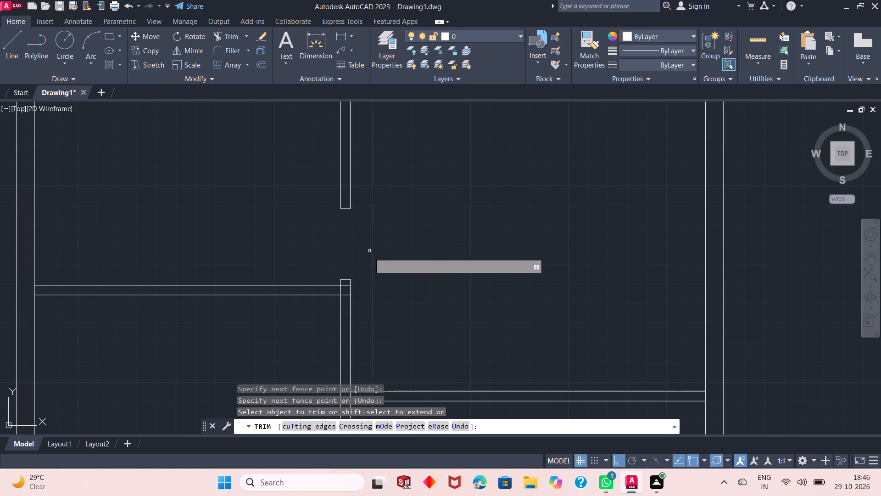
# Trim the overlapping lines where the lowest left-hand partition's upper side meets the vertical wall, leaving a clean stub below the doorway.
pyautogui.keyDown('ctrl'); pyautogui.scroll(1, 348, 298); pyautogui.keyUp('ctrl')
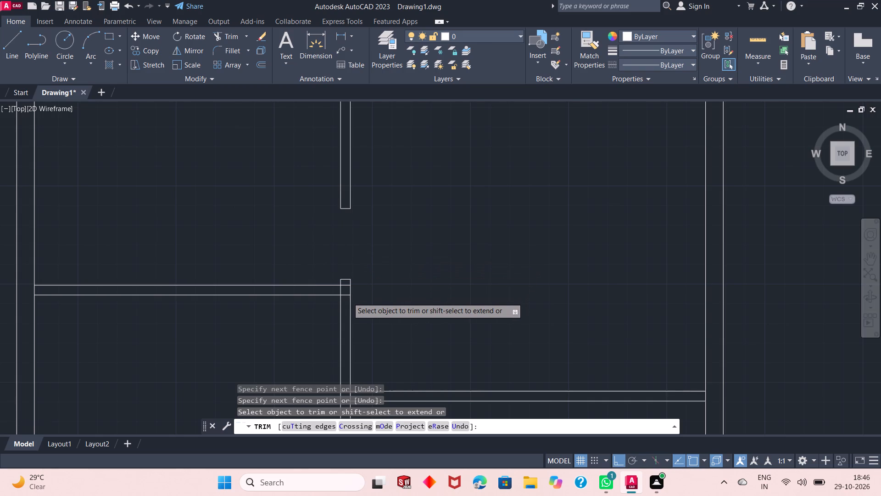
pyautogui.keyDown('ctrl'); pyautogui.scroll(1, 348, 298); pyautogui.keyUp('ctrl')
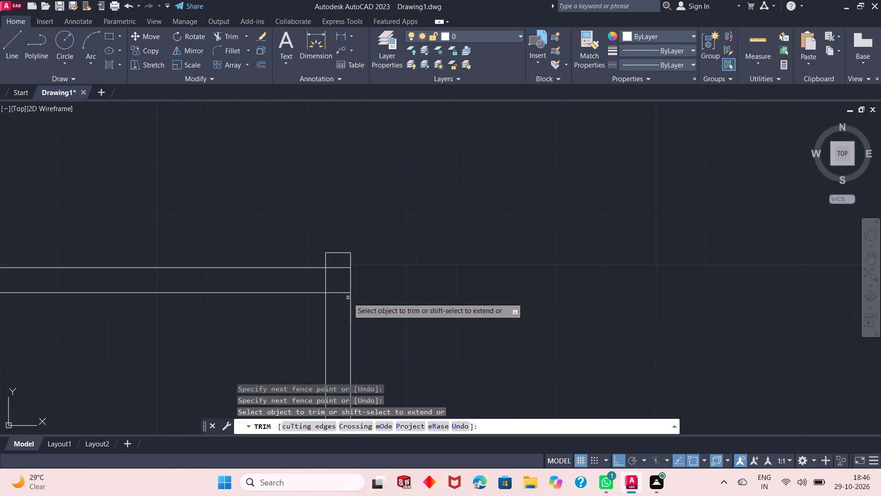
pyautogui.click(342, 268)
pyautogui.click(326, 280)
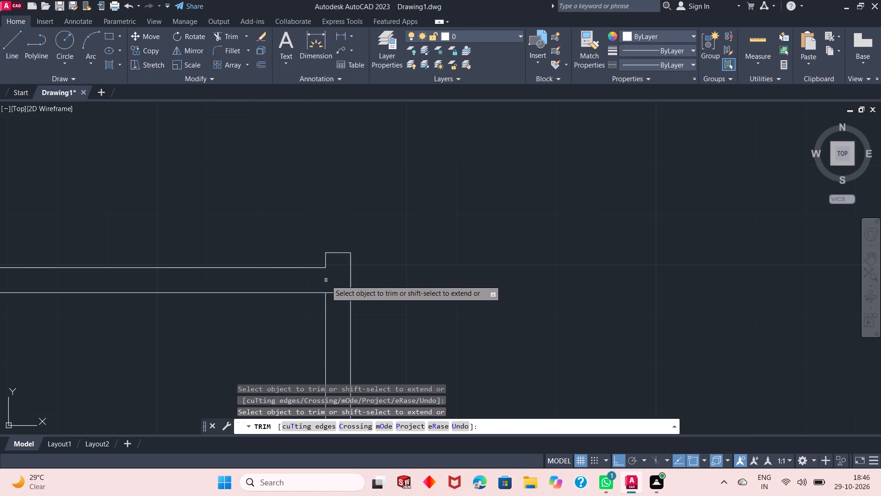
pyautogui.press('space')
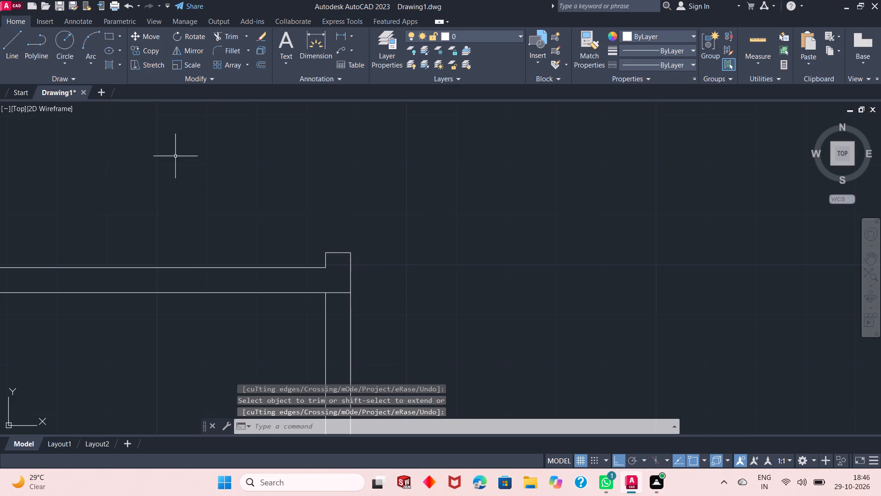
# Offset the lowest left-hand partition's lower line 3" downward using the Through option, and offset that copy 3' further down.
pyautogui.keyDown('ctrl'); pyautogui.scroll(-3, 268, 175); pyautogui.keyUp('ctrl')
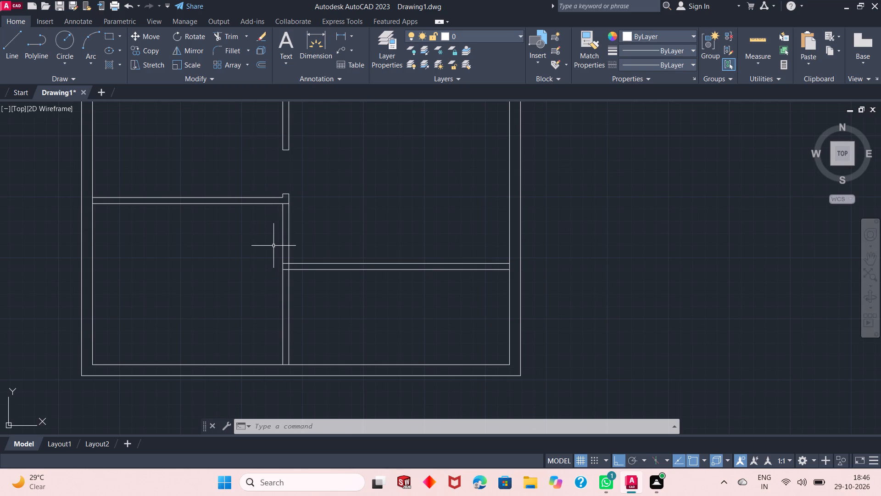
pyautogui.keyDown('ctrl'); pyautogui.scroll(2, 273, 246); pyautogui.keyUp('ctrl')
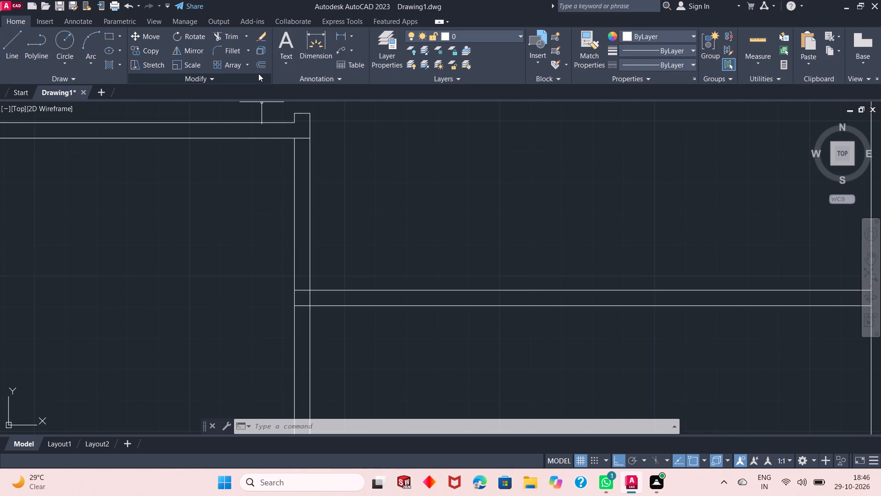
pyautogui.click(262, 66)
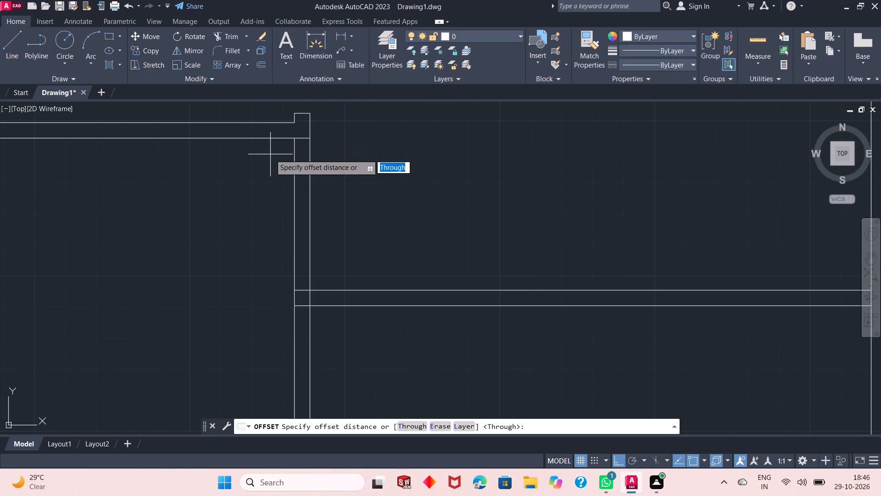
pyautogui.press('space')
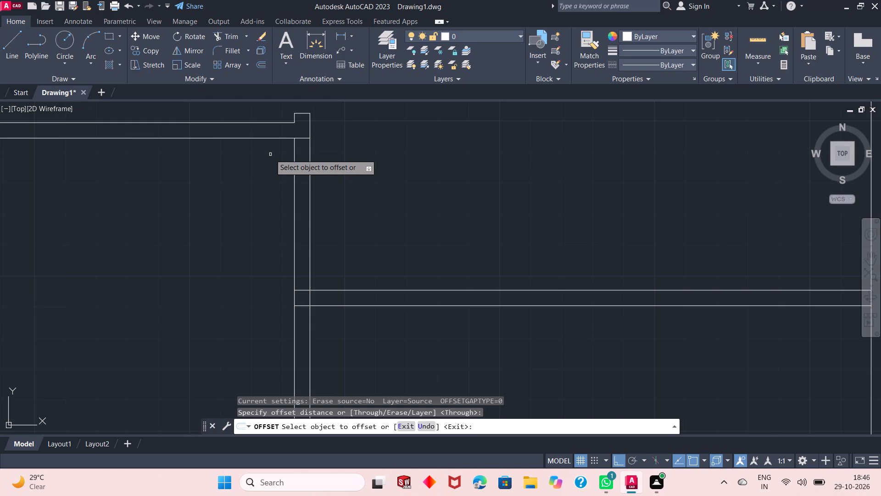
pyautogui.click(279, 139)
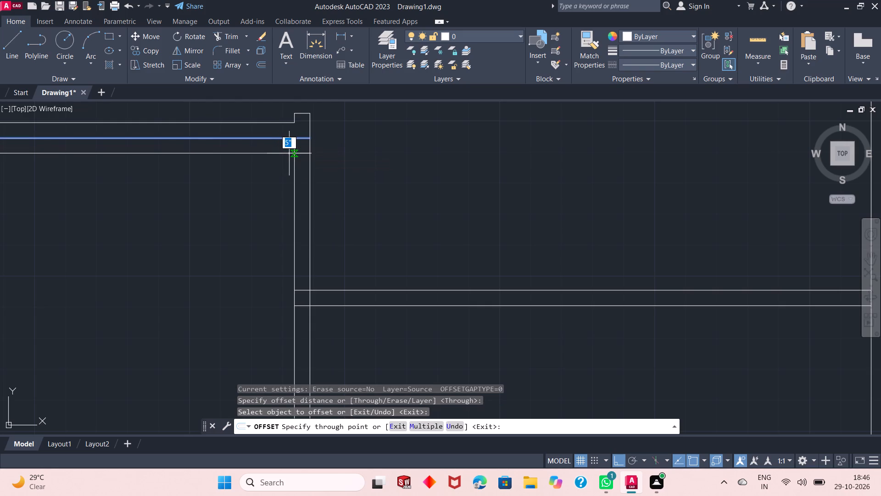
pyautogui.write('3"')
pyautogui.press('Return')
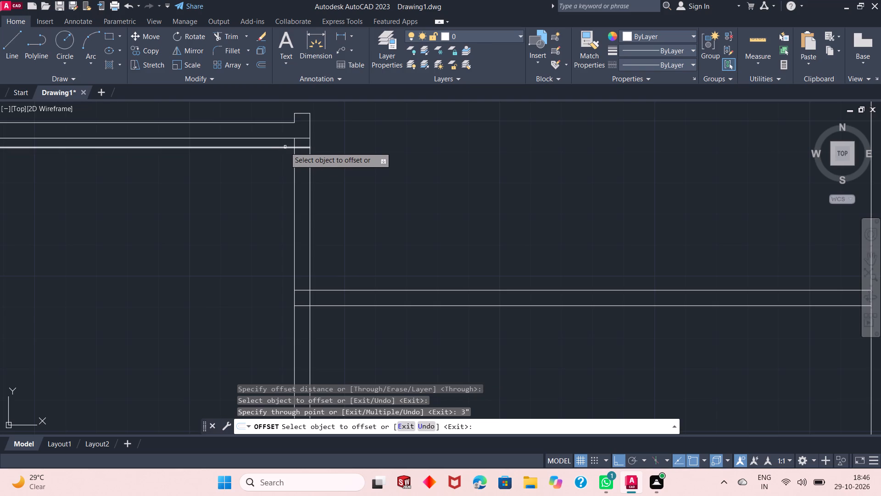
pyautogui.click(285, 147)
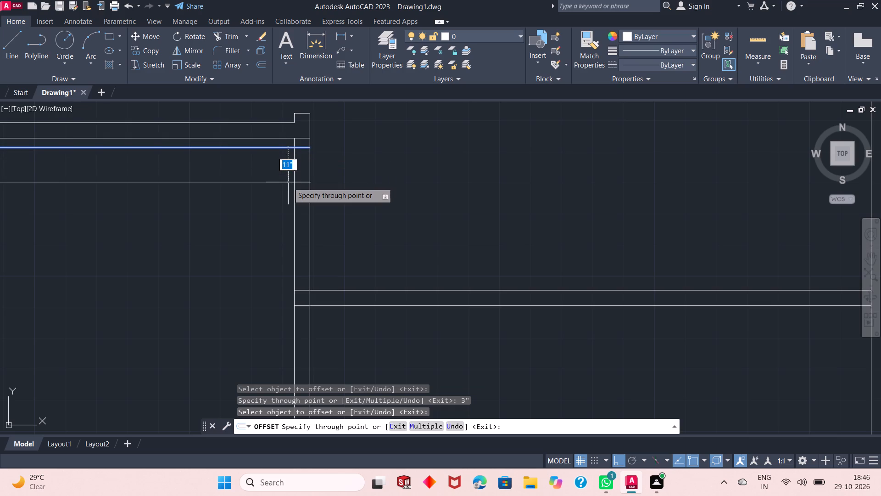
pyautogui.write("3'")
pyautogui.press('Return')
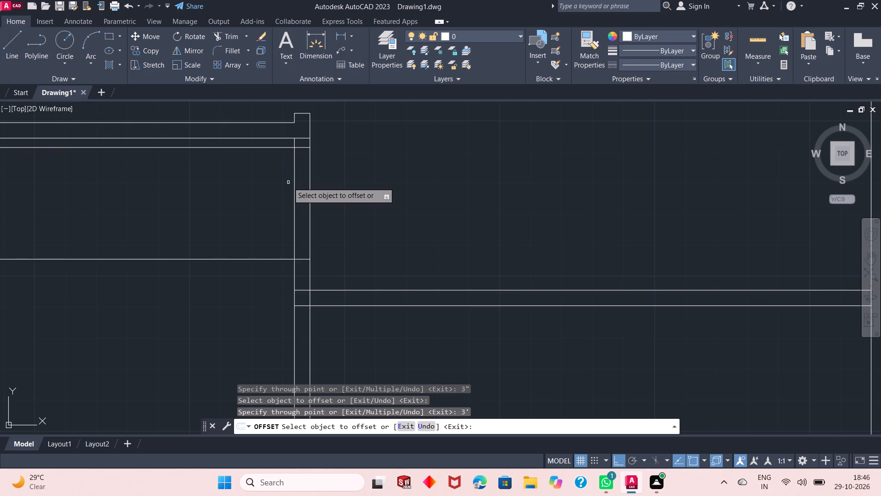
pyautogui.press('space')
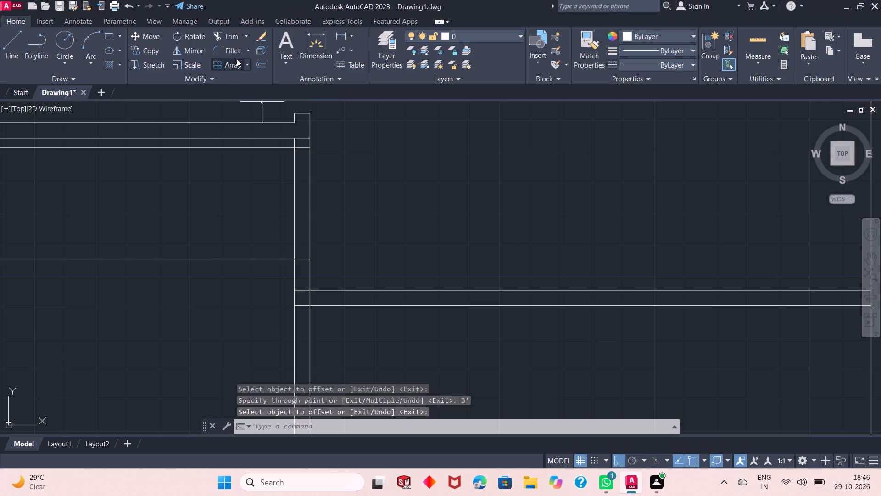
# Trim the two offset lines inside the bottom-left room and both vertical wall lines between them to open a doorway below the partition.
pyautogui.click(228, 42)
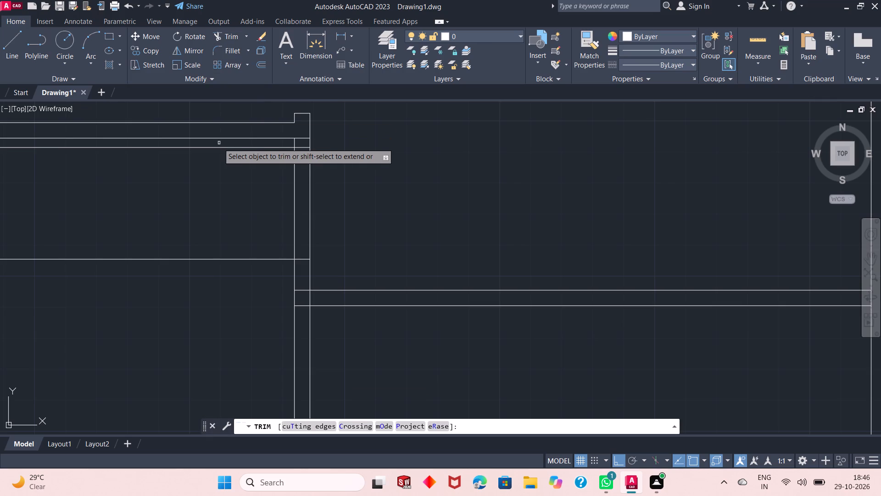
pyautogui.click(218, 144)
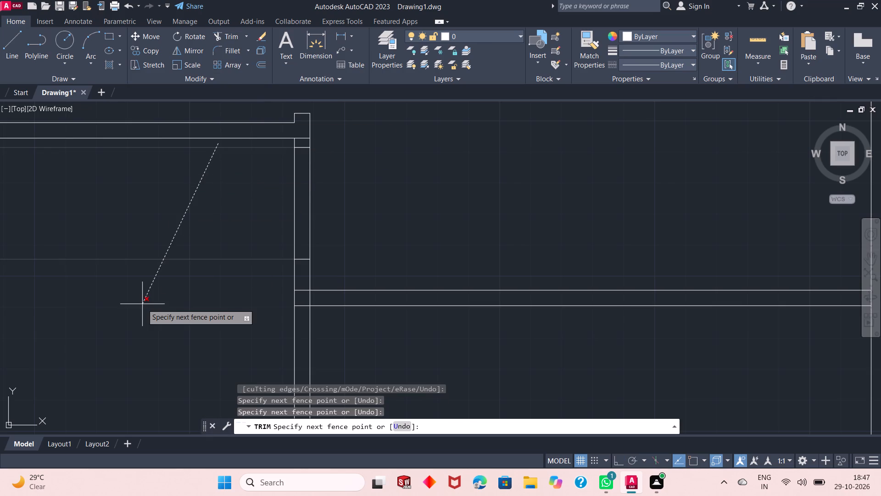
pyautogui.click(142, 304)
pyautogui.click(236, 213)
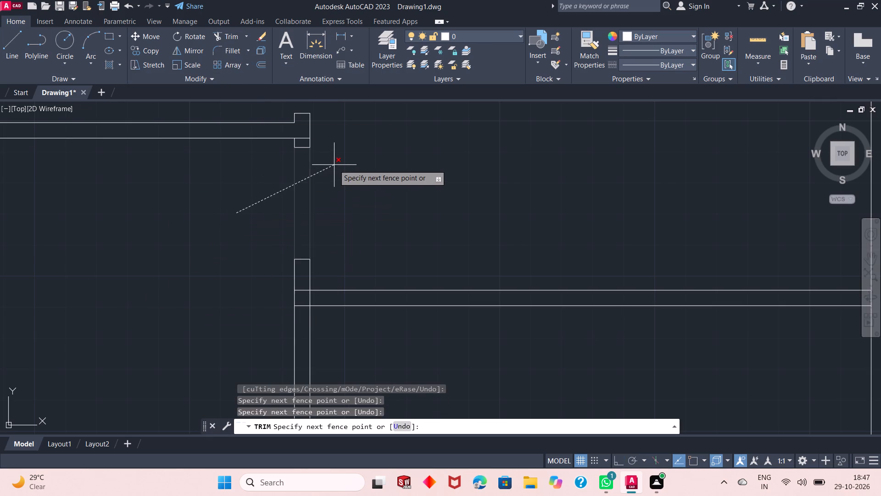
pyautogui.click(334, 165)
# Trim the overlapping lines where the lowest left-hand partition and the lower right-hand partition meet the vertical wall, leaving clean junctions.
pyautogui.click(304, 138)
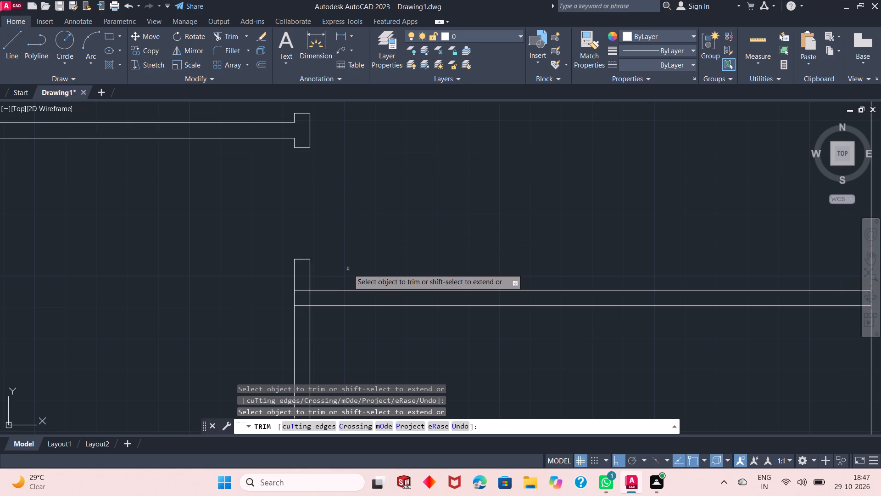
pyautogui.click(308, 291)
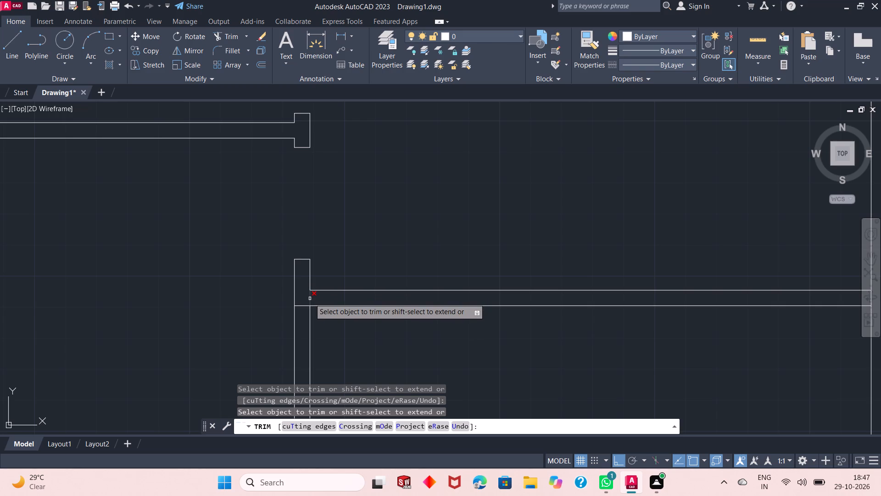
pyautogui.click(310, 299)
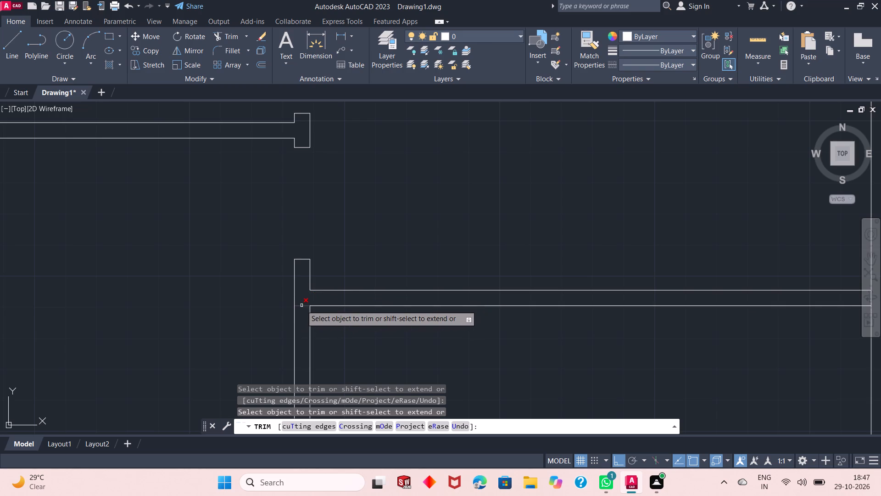
pyautogui.click(301, 305)
pyautogui.keyDown('ctrl'); pyautogui.scroll(-2, 301, 195); pyautogui.keyUp('ctrl')
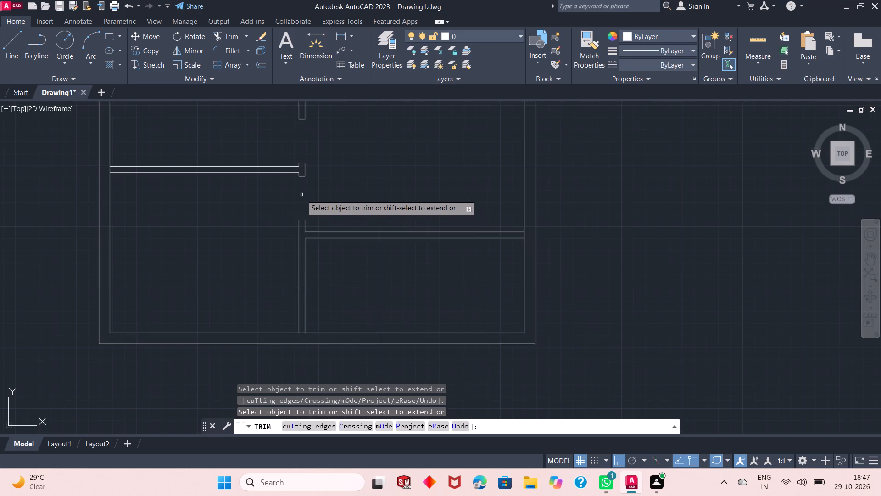
pyautogui.keyDown('ctrl'); pyautogui.scroll(1, 307, 230); pyautogui.keyUp('ctrl')
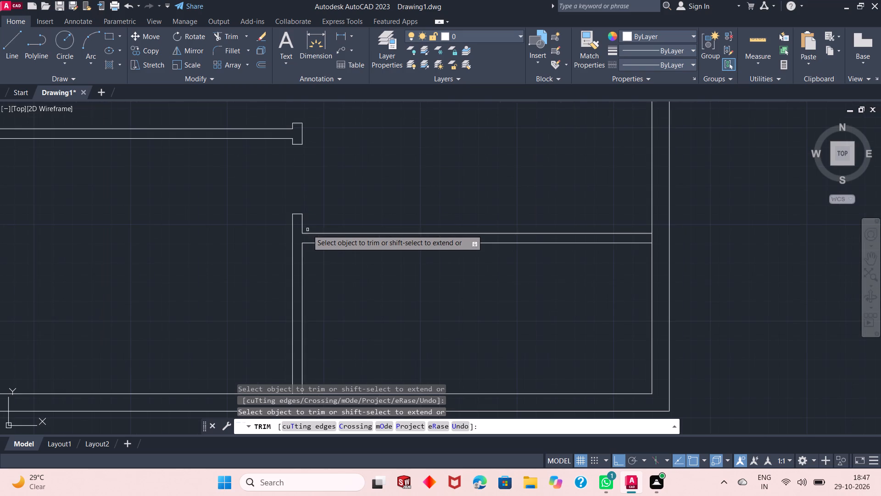
pyautogui.press('space')
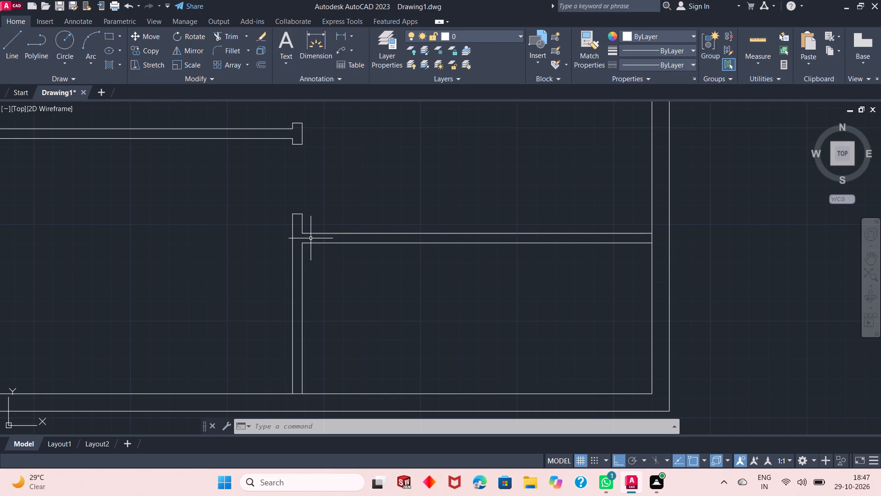
# Draw a short vertical line across the lower right-hand partition's end, along the face of the vertical wall.
pyautogui.keyDown('ctrl'); pyautogui.scroll(2, 307, 242); pyautogui.keyUp('ctrl')
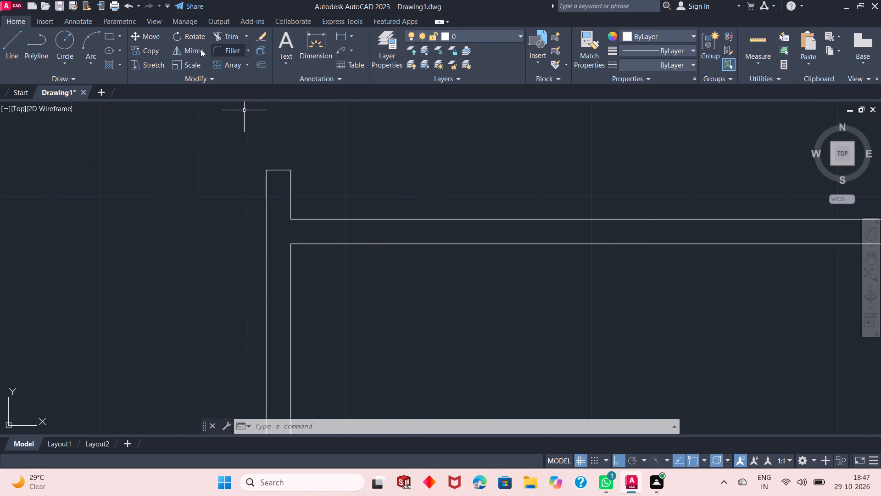
pyautogui.click(19, 53)
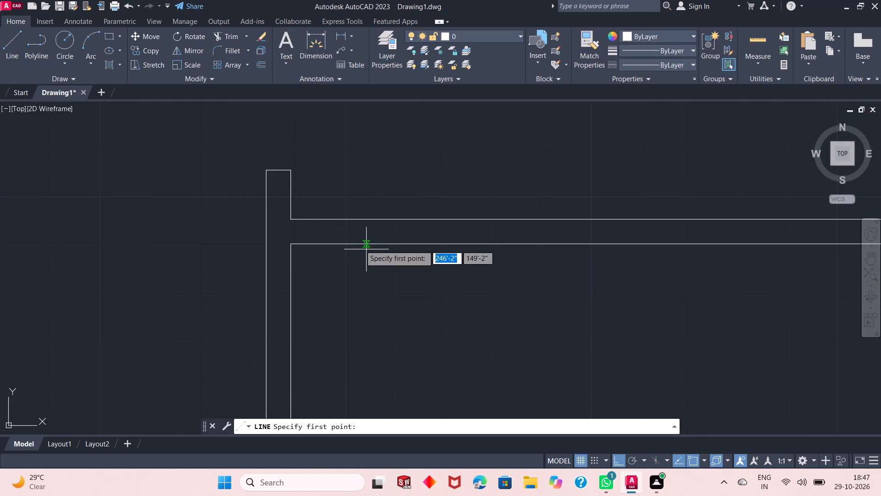
pyautogui.click(291, 225)
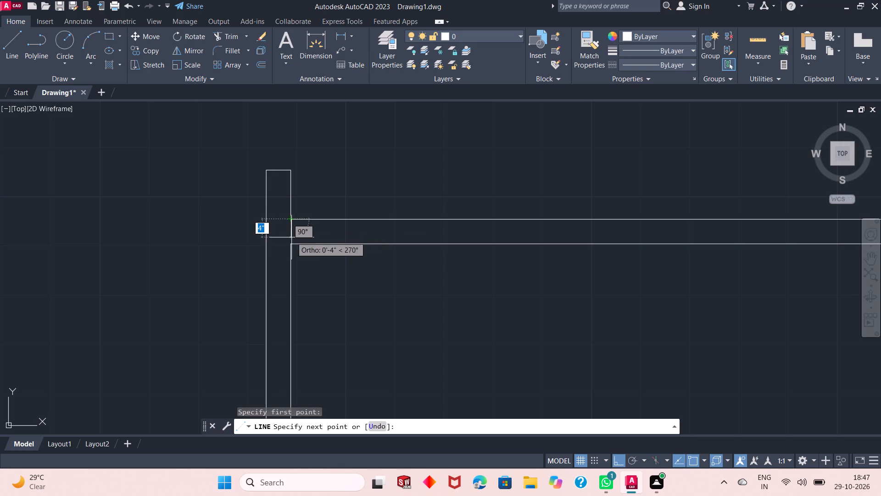
pyautogui.click(290, 241)
pyautogui.press('space')
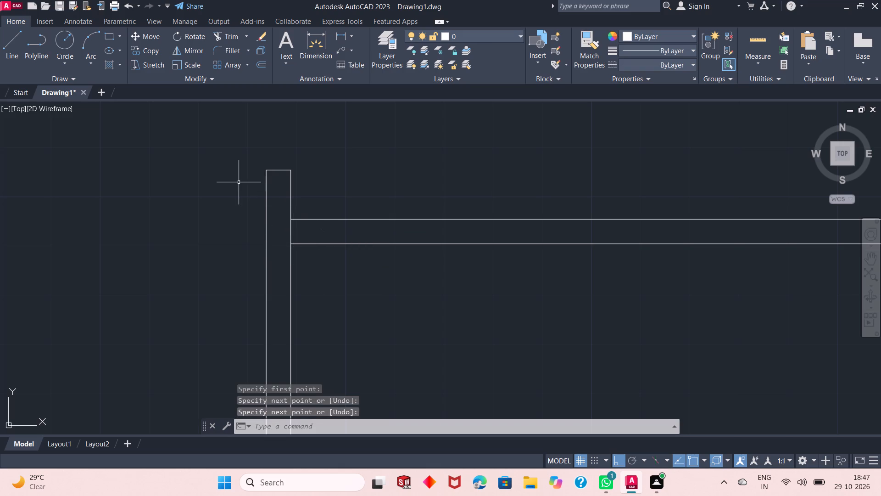
# Offset the short line at the partition's end 3" to the right using the Through option, and offset that copy 3' further right.
pyautogui.click(256, 64)
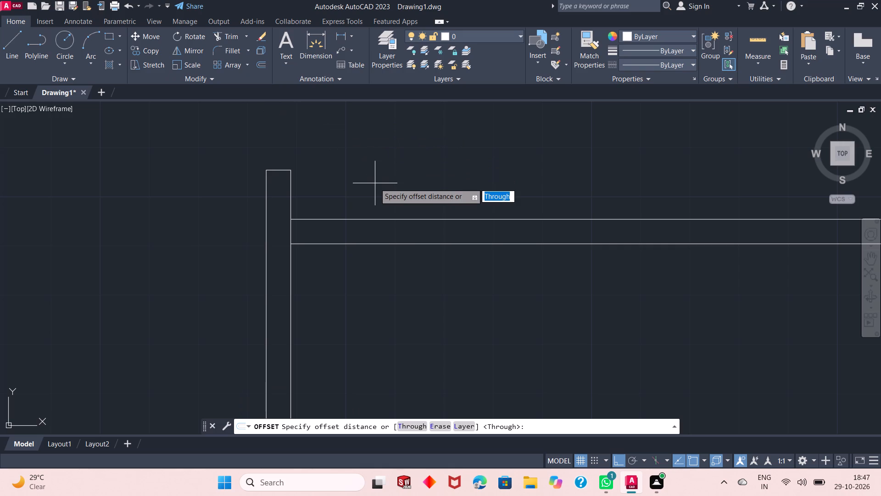
pyautogui.press('space')
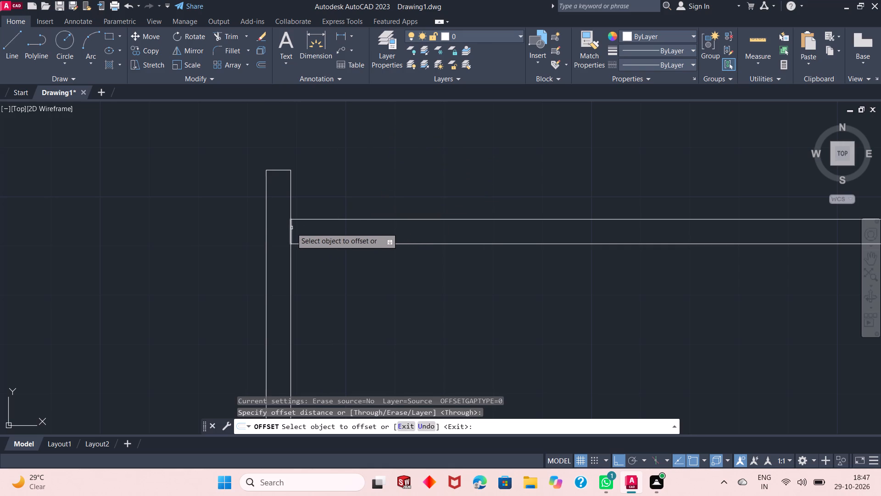
pyautogui.click(291, 228)
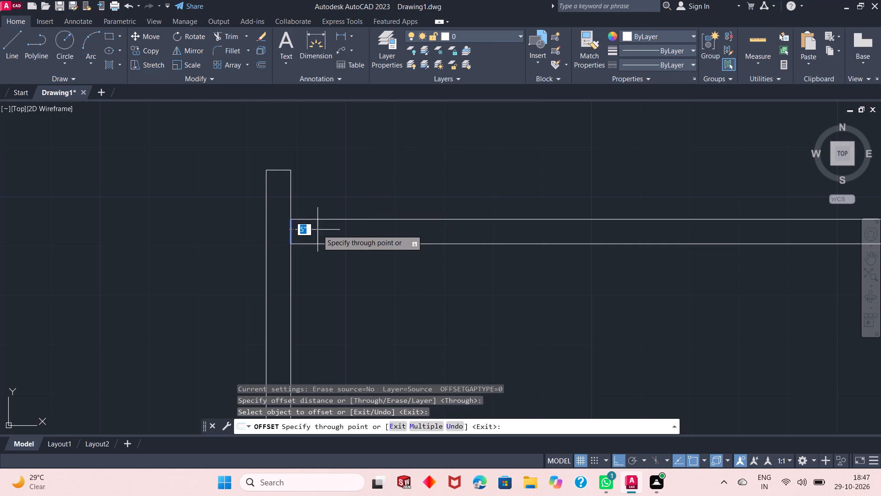
pyautogui.press('3')
pyautogui.hotkey('shift', '"')
pyautogui.press('Return')
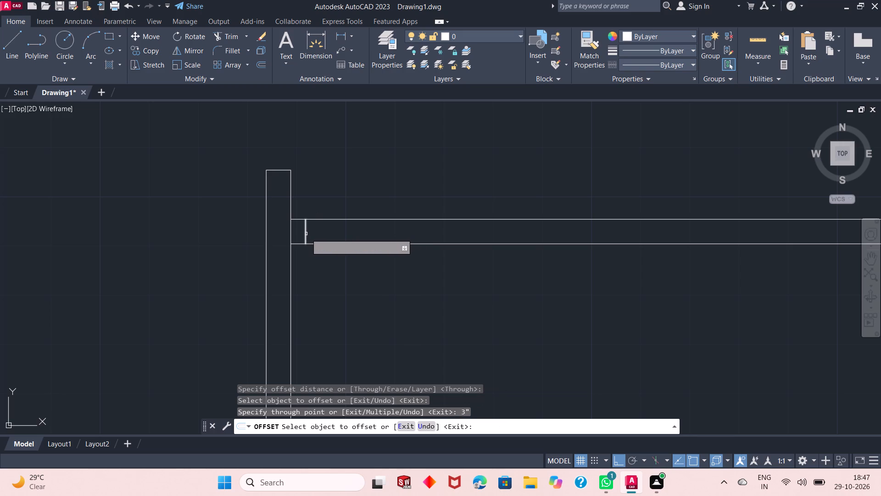
pyautogui.click(306, 234)
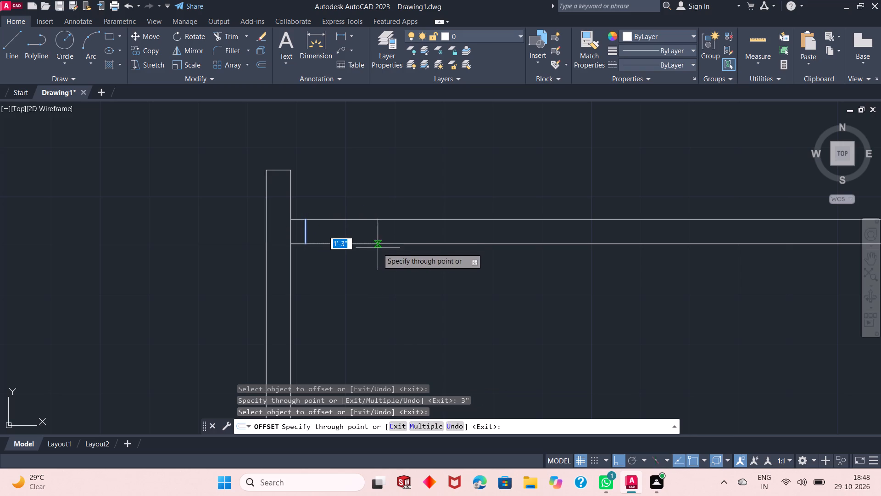
pyautogui.keyDown('ctrl'); pyautogui.scroll(-1, 359, 250); pyautogui.keyUp('ctrl')
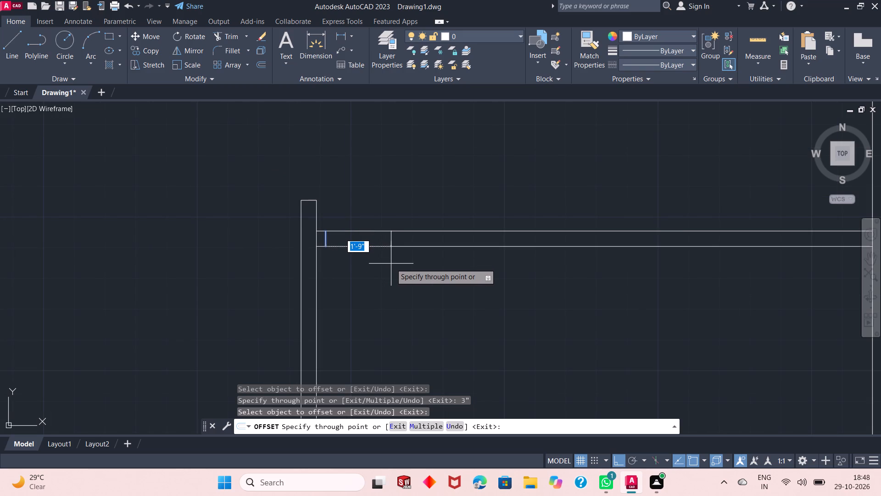
pyautogui.press('3')
pyautogui.press("'")
pyautogui.press('Return')
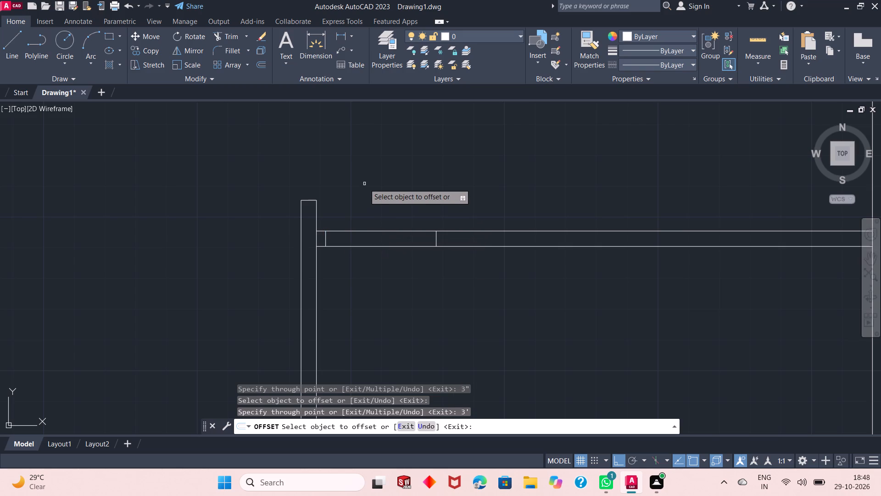
pyautogui.press('space')
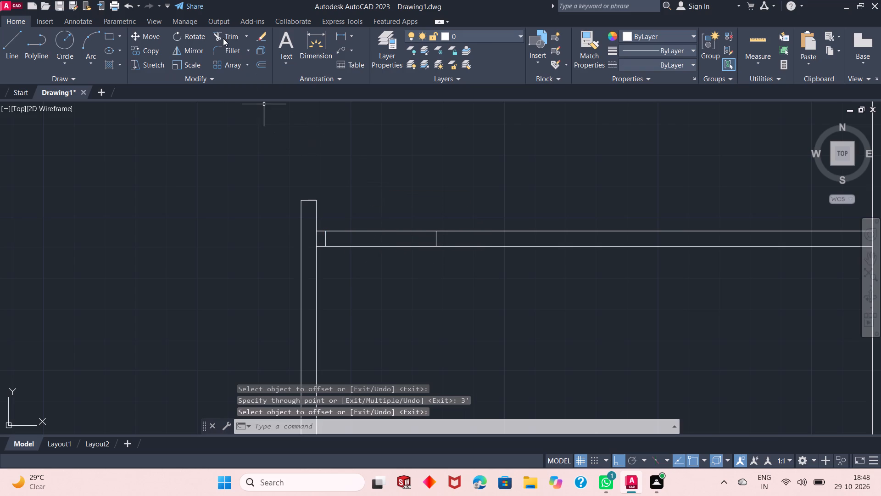
# Trim both partition lines between the two offset lines to open a doorway, and trim the wall line behind the short stub.
pyautogui.click(223, 37)
pyautogui.click(365, 217)
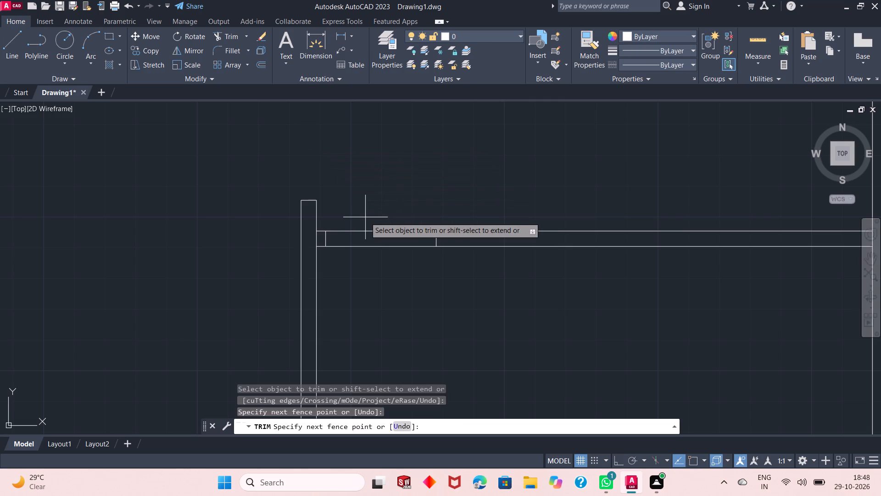
pyautogui.click(360, 258)
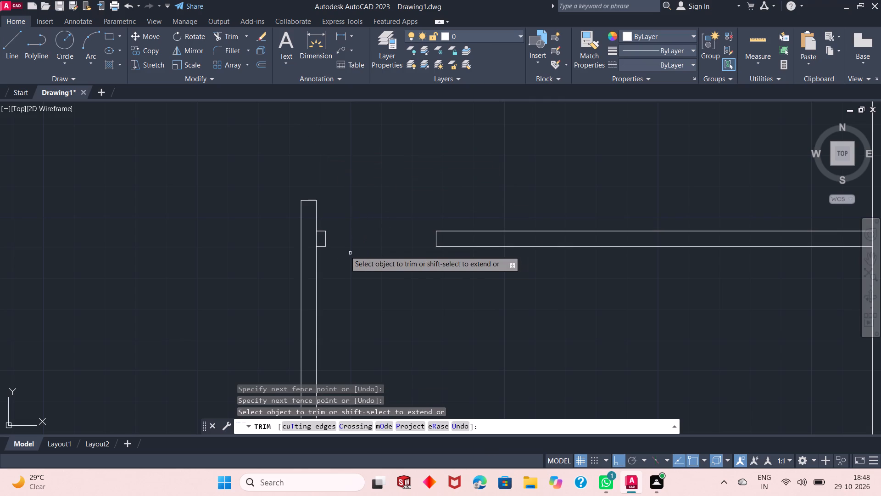
pyautogui.click(316, 240)
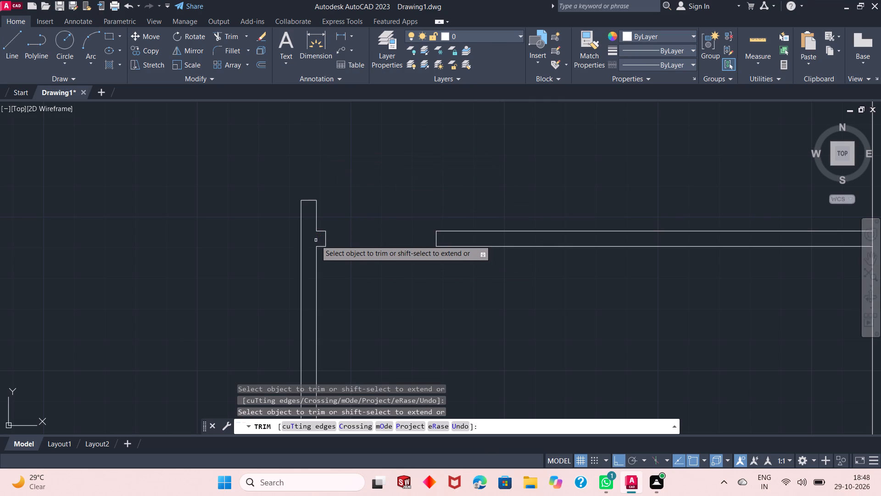
pyautogui.press('space')
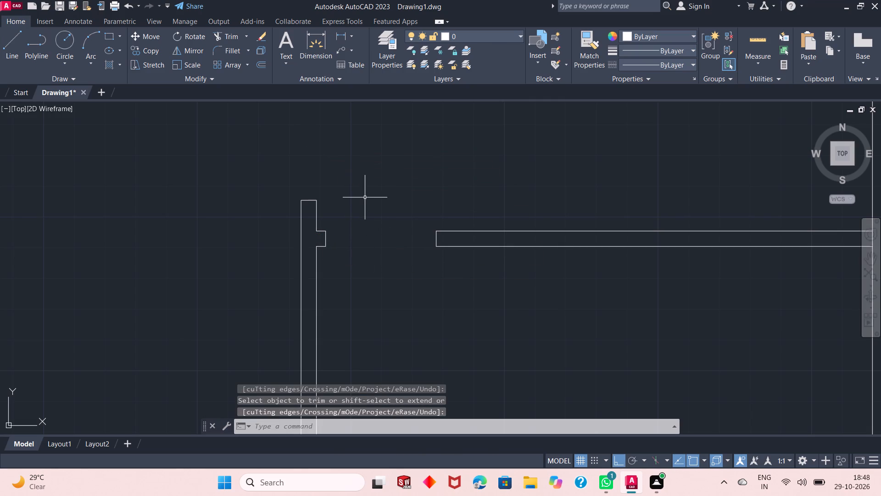
# Draw a short vertical line across the bottom outer wall, continuing the right-hand face of the vertical partition.
pyautogui.keyDown('ctrl'); pyautogui.scroll(-3, 365, 197); pyautogui.keyUp('ctrl')
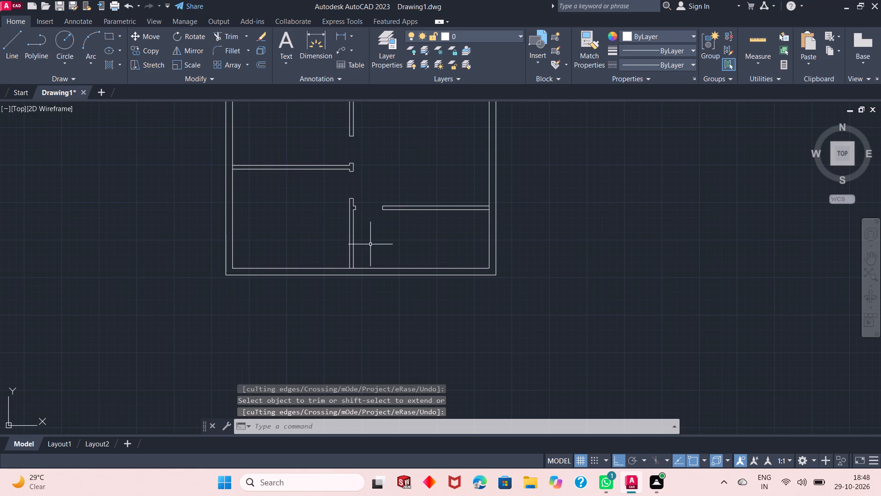
pyautogui.keyDown('ctrl'); pyautogui.scroll(2, 370, 252); pyautogui.keyUp('ctrl')
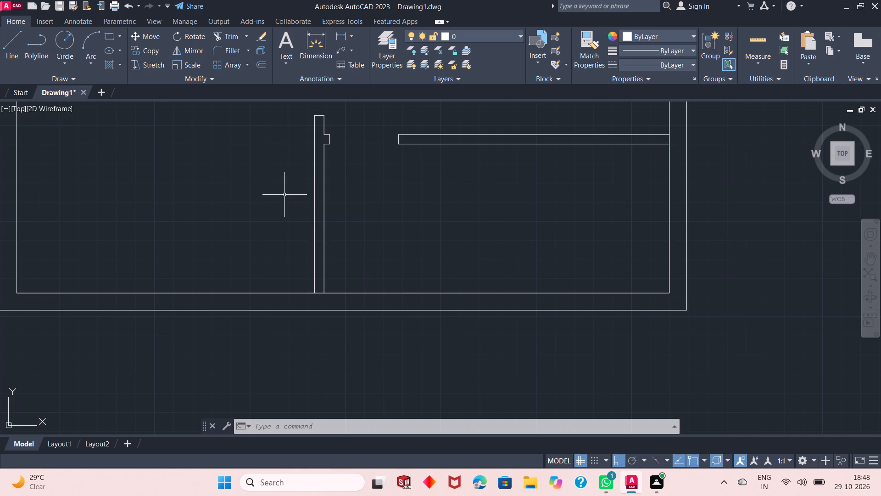
pyautogui.click(12, 48)
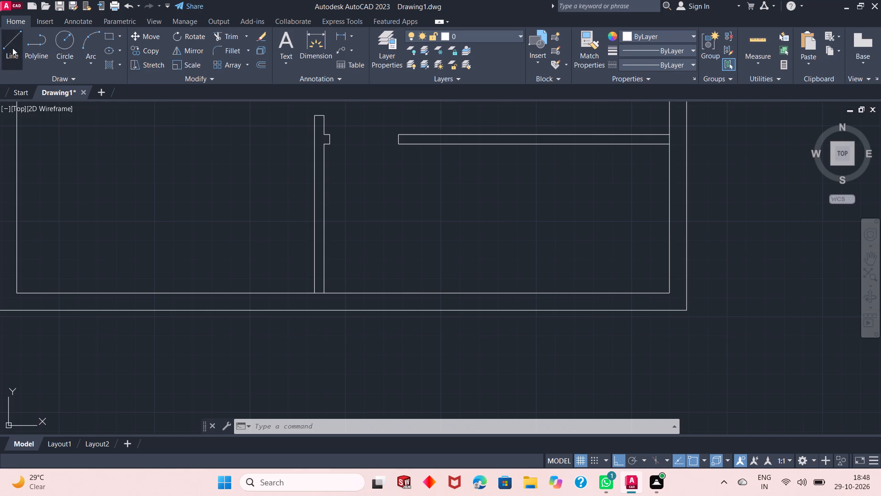
pyautogui.click(326, 292)
pyautogui.click(324, 312)
pyautogui.press('space')
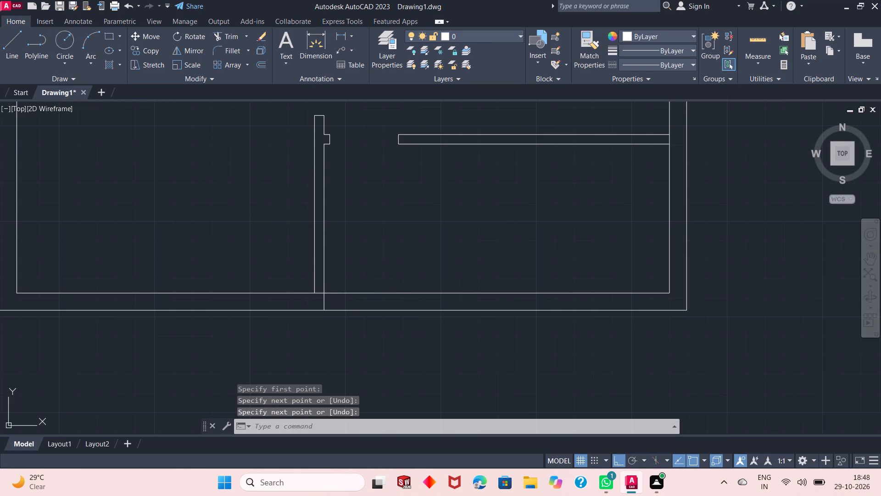
# Offset the short line across the bottom outer wall 3" to the right using the Through option.
pyautogui.click(264, 73)
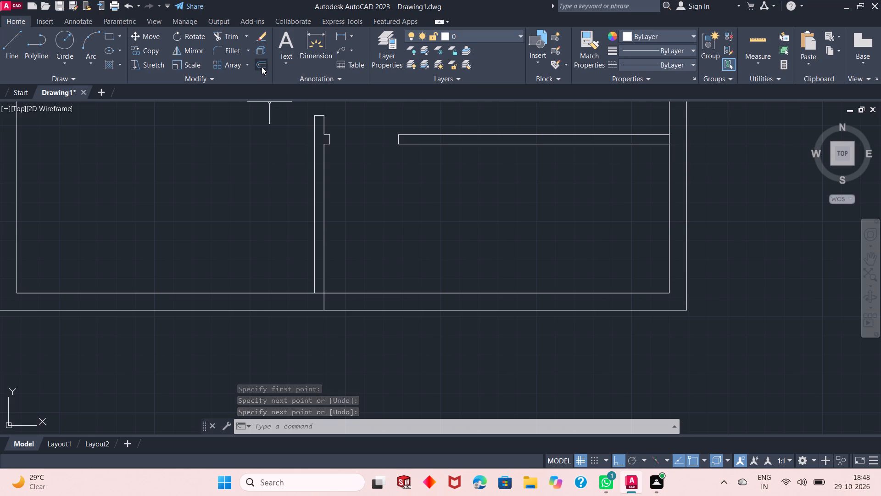
pyautogui.click(262, 67)
pyautogui.press('space')
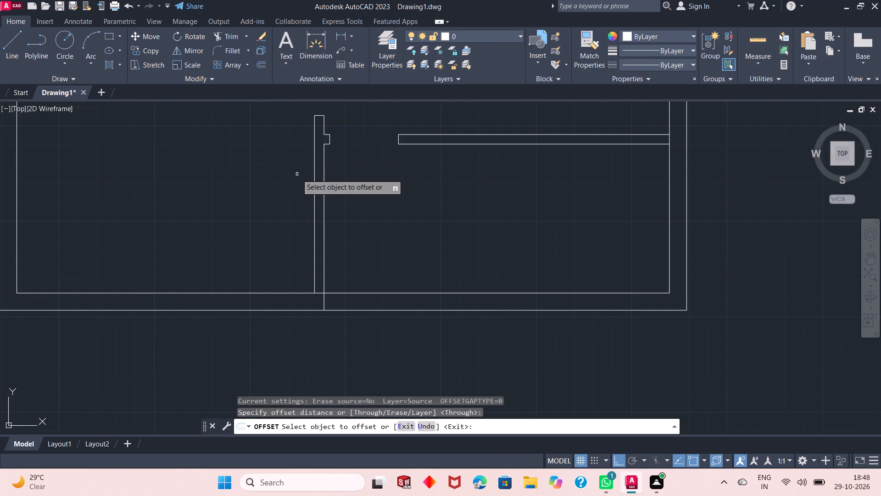
pyautogui.click(325, 300)
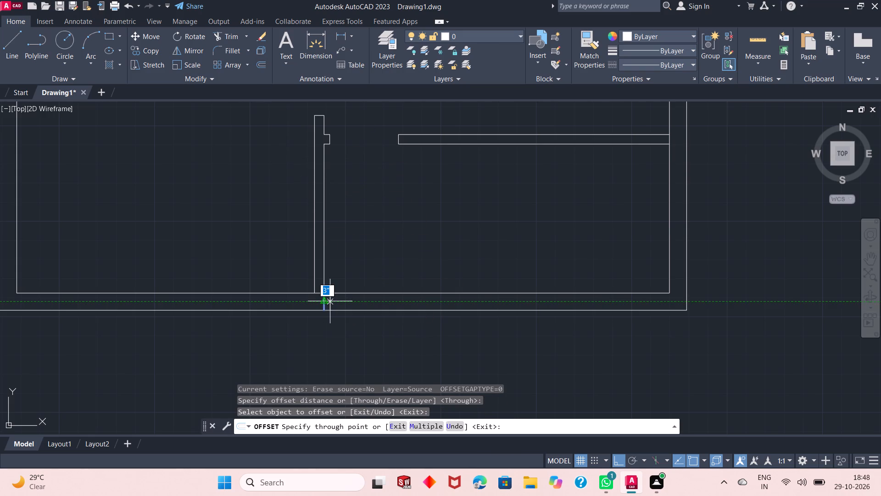
pyautogui.press('3')
pyautogui.hotkey('shift', '"')
pyautogui.press('Return')
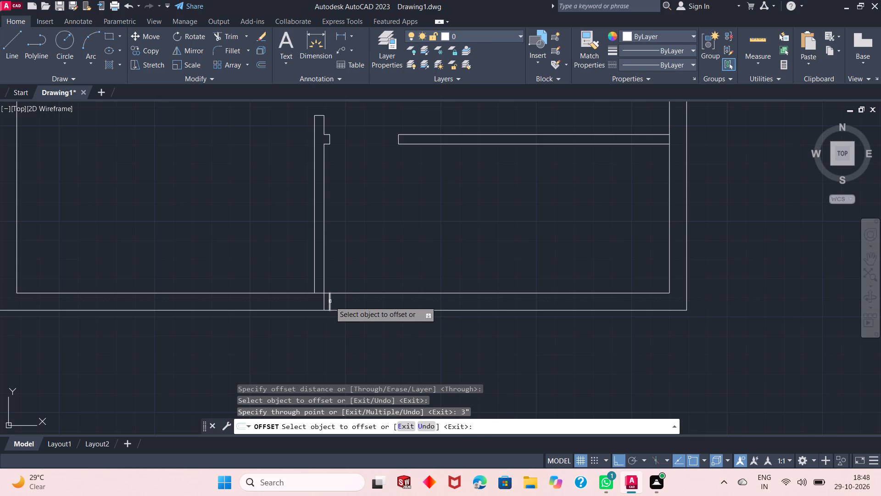
pyautogui.press('space')
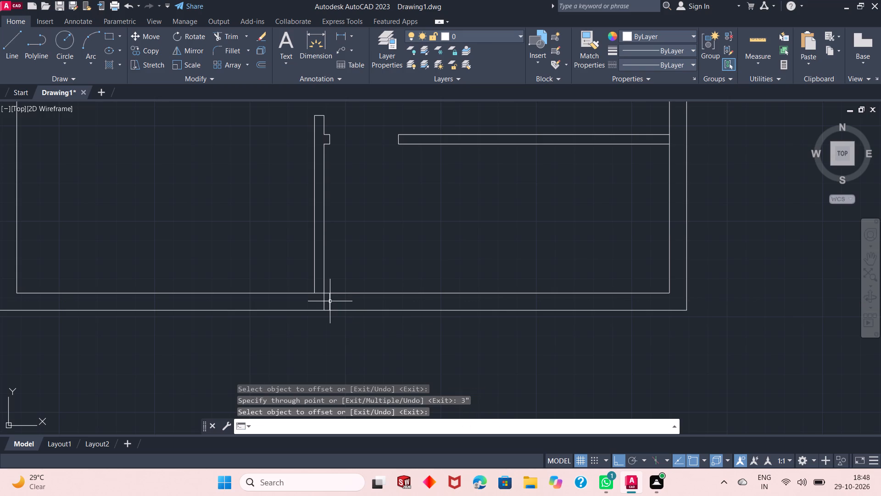
# Offset the newer short line across the bottom outer wall 3' to the right using the Through option.
pyautogui.click(261, 63)
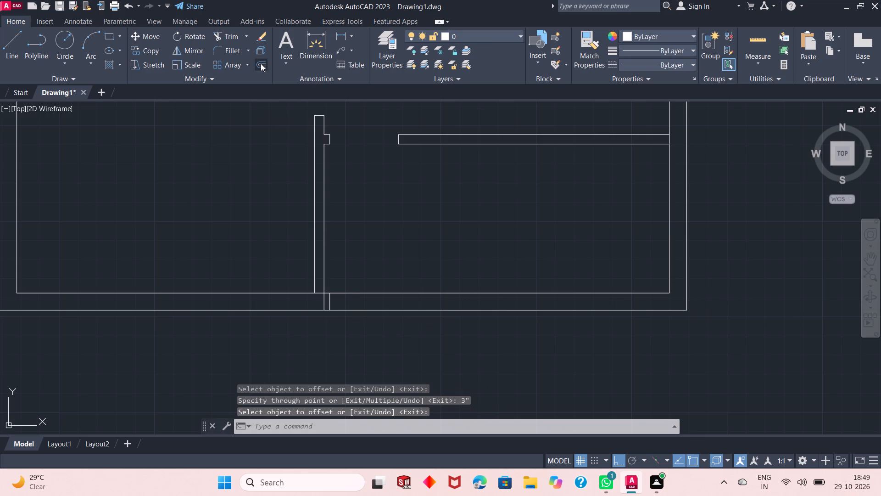
pyautogui.press('space')
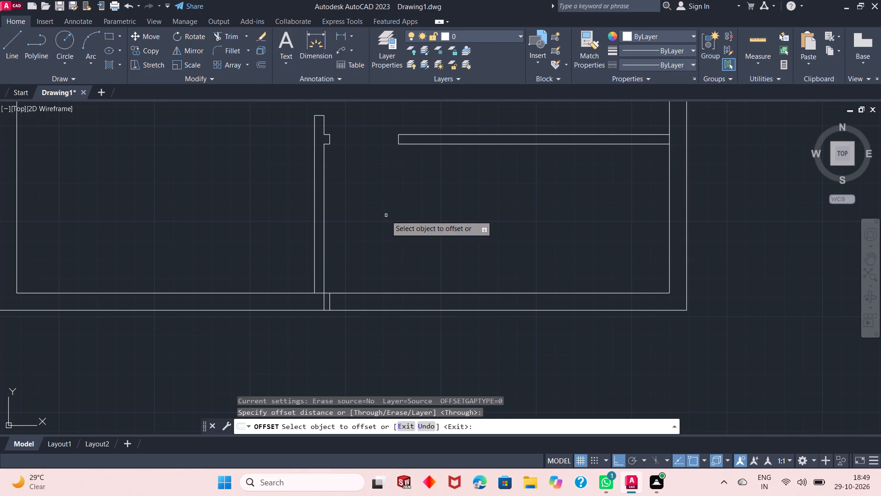
pyautogui.click(330, 301)
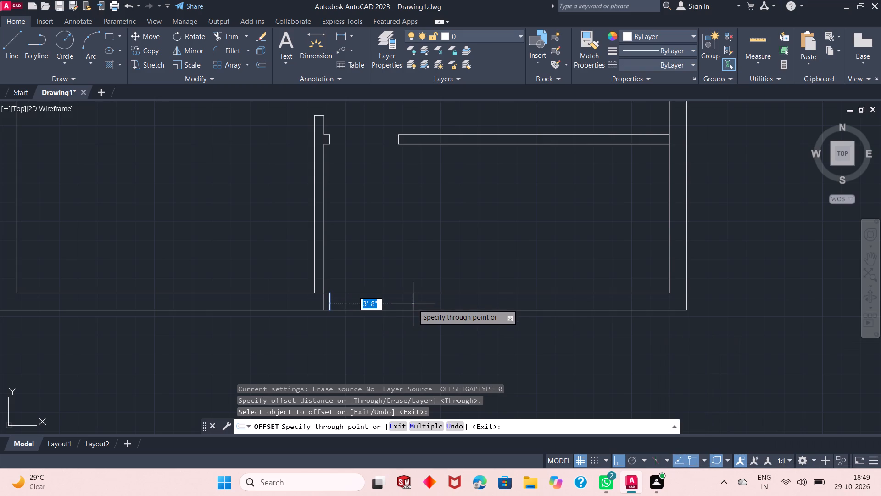
pyautogui.write("3'")
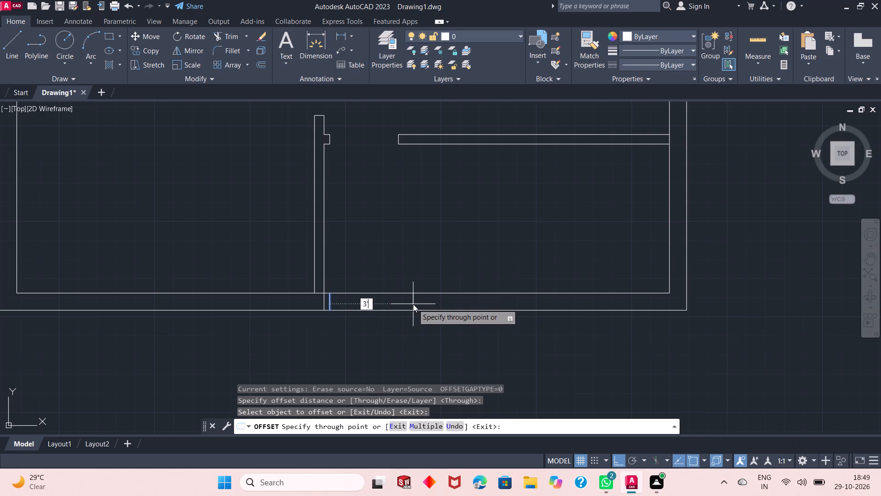
pyautogui.press('Return')
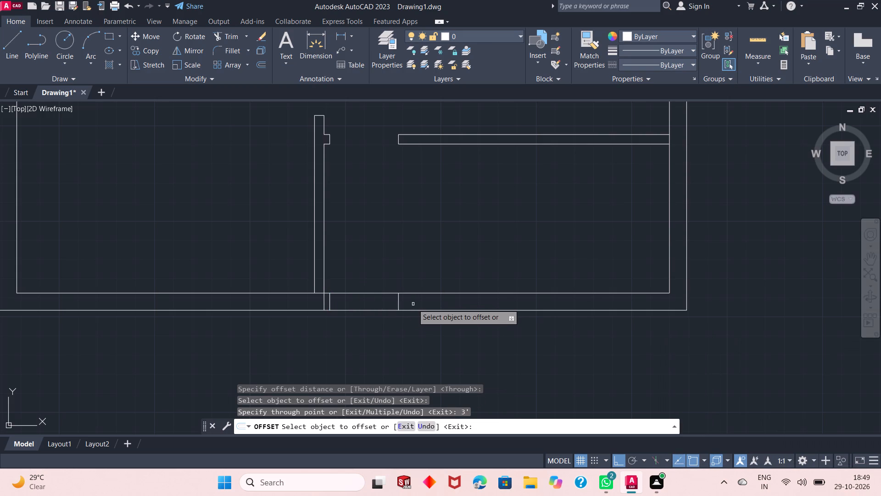
pyautogui.press('space')
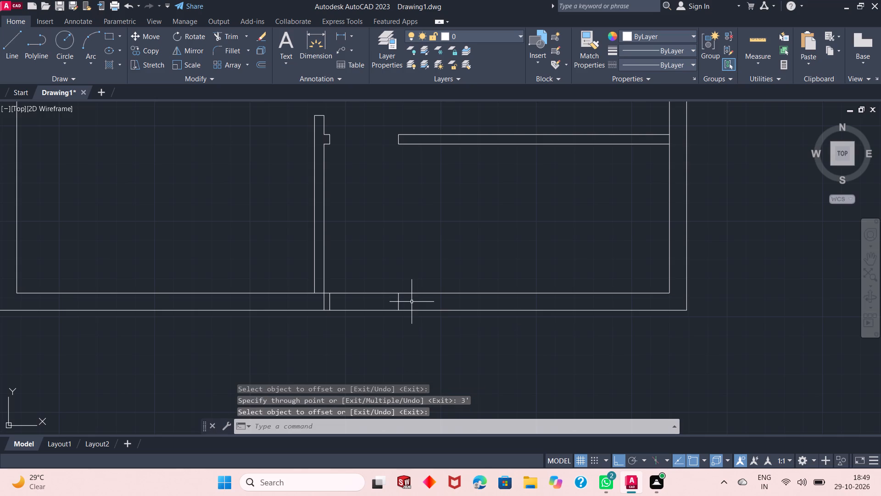
# Trim both bottom outer wall lines between the two short lines 3' apart, and remove the leftover short line in line with the partition's right face.
pyautogui.click(230, 39)
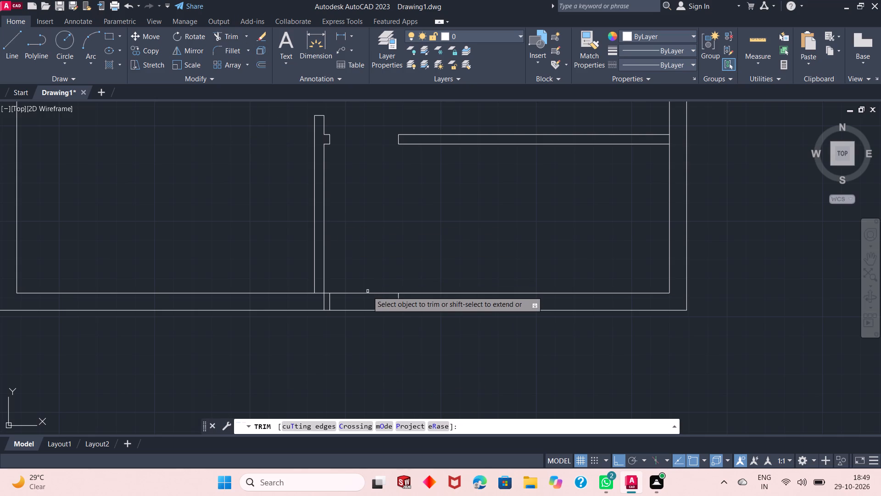
pyautogui.click(373, 287)
pyautogui.click(356, 322)
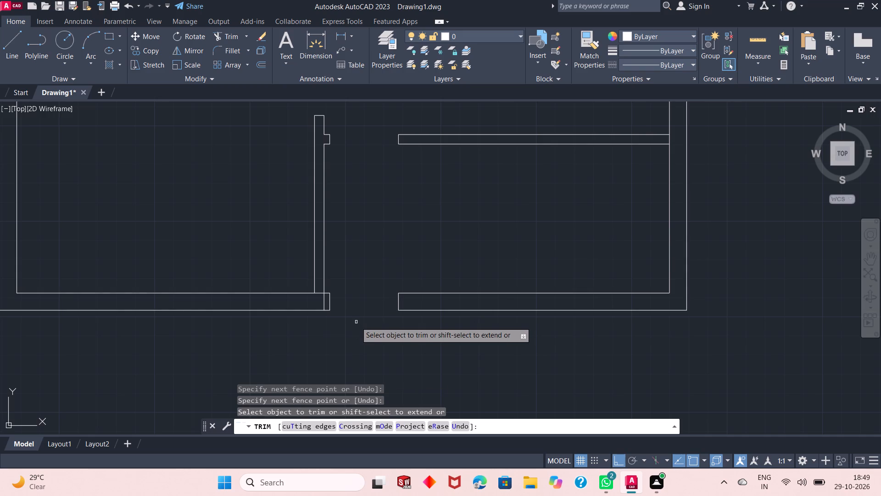
pyautogui.click(324, 303)
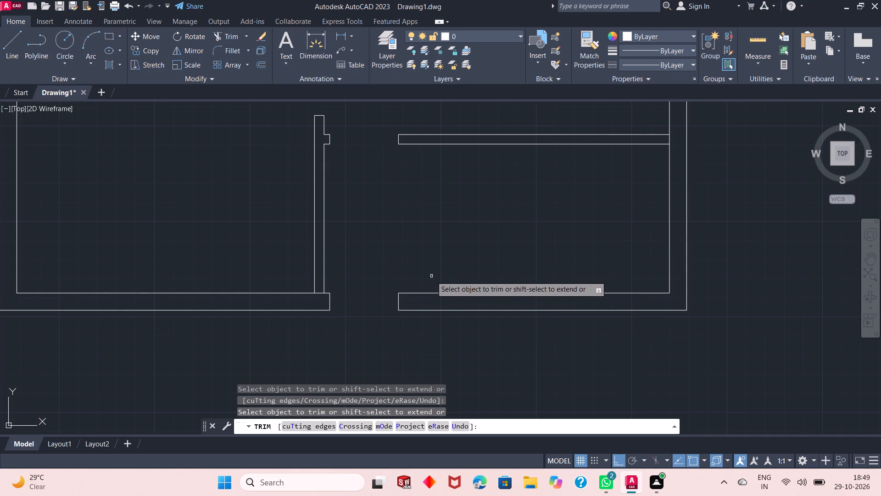
pyautogui.press('space')
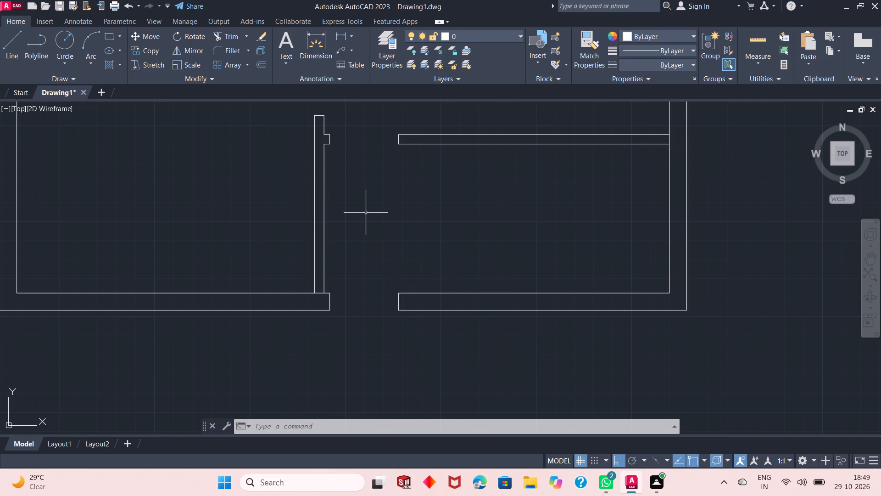
# Offset the right-hand end line of the bottom wall opening 1' to the right using the Through option.
pyautogui.click(261, 71)
pyautogui.press('space')
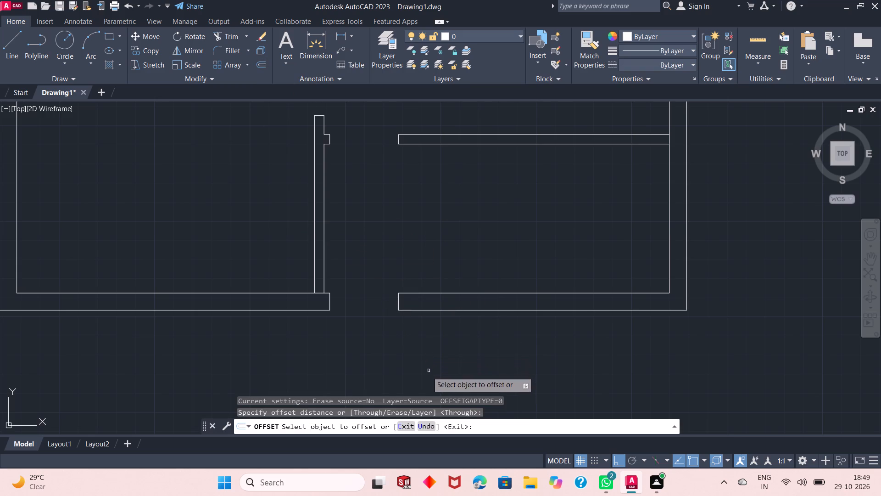
pyautogui.click(399, 304)
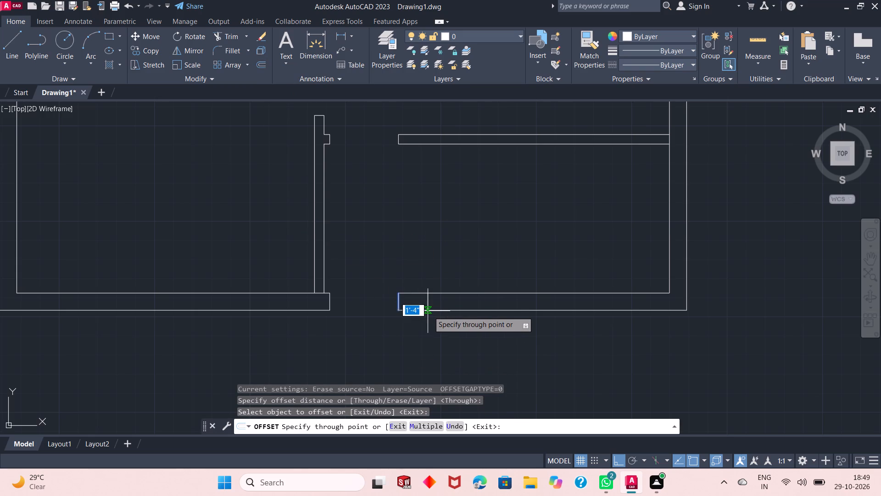
pyautogui.write("1'")
pyautogui.press('Return')
pyautogui.press('space')
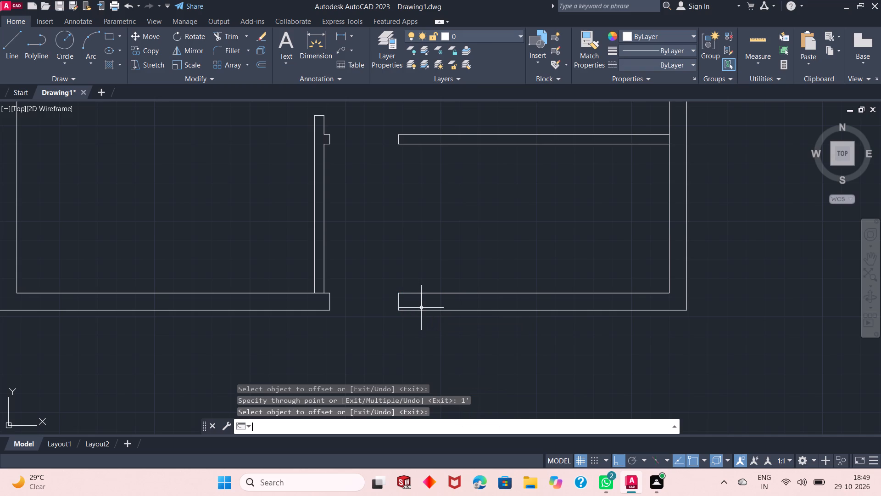
# Trim both bottom wall lines between the old and new right-hand end lines, and remove the old end line to widen the opening.
pyautogui.click(231, 36)
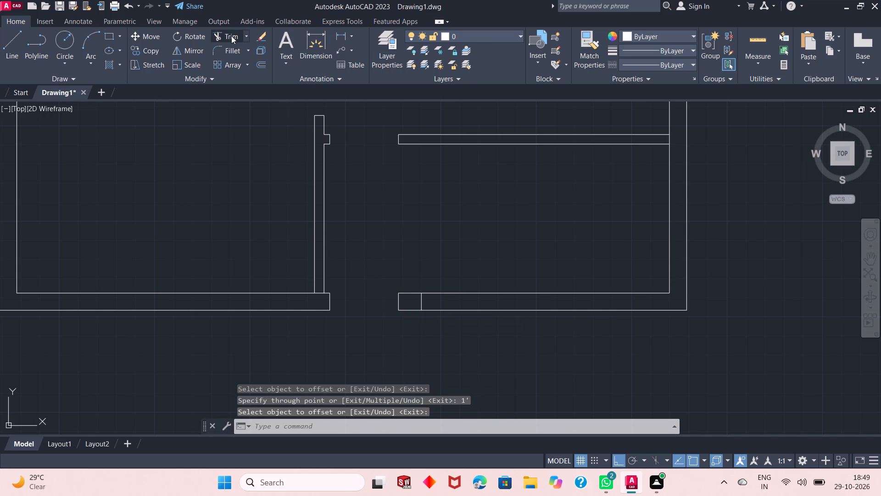
pyautogui.click(417, 273)
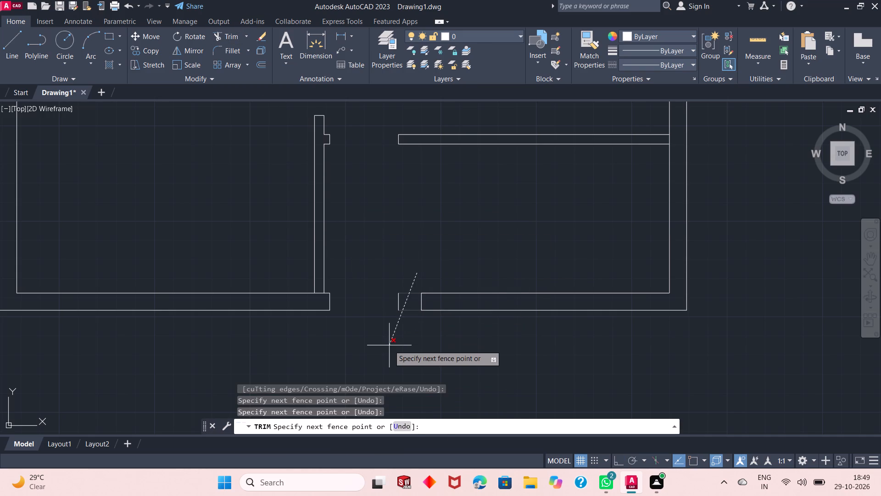
pyautogui.click(389, 345)
pyautogui.click(397, 306)
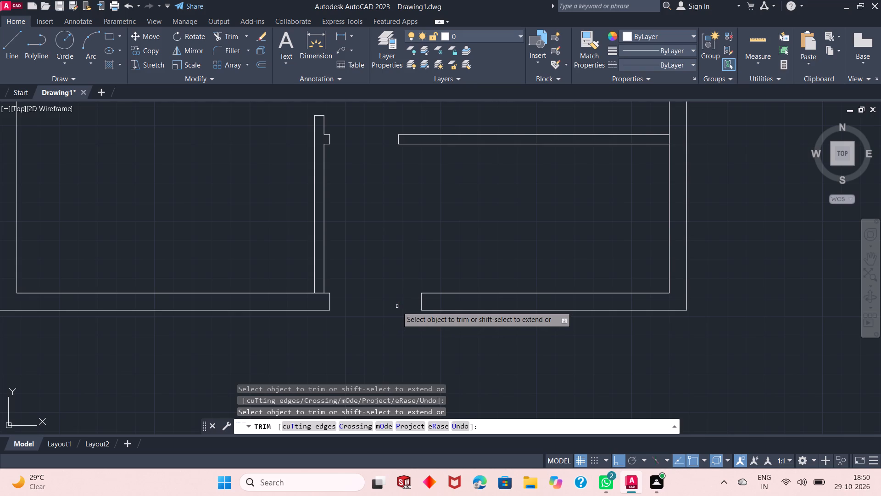
pyautogui.press('space')
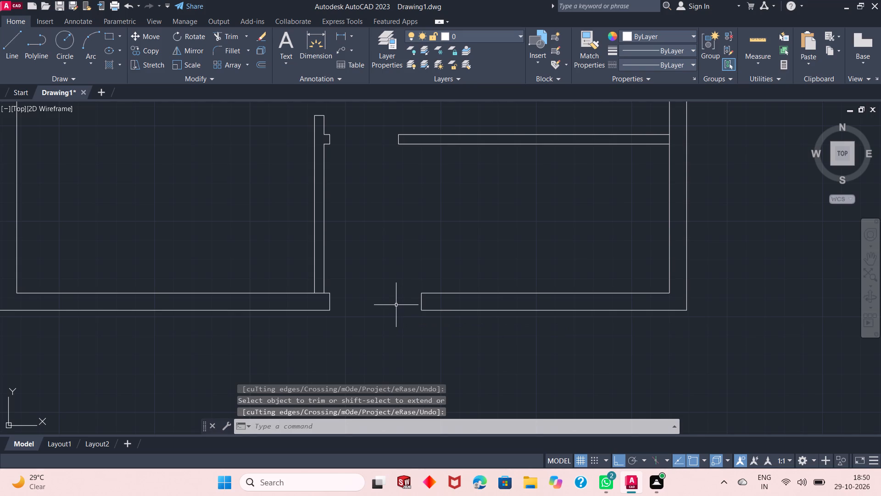
# Draw a 3'3" line upward from the inner bottom-right corner of the outer wall, along the right wall's inner face.
pyautogui.keyDown('ctrl'); pyautogui.scroll(-1, 396, 305); pyautogui.keyUp('ctrl')
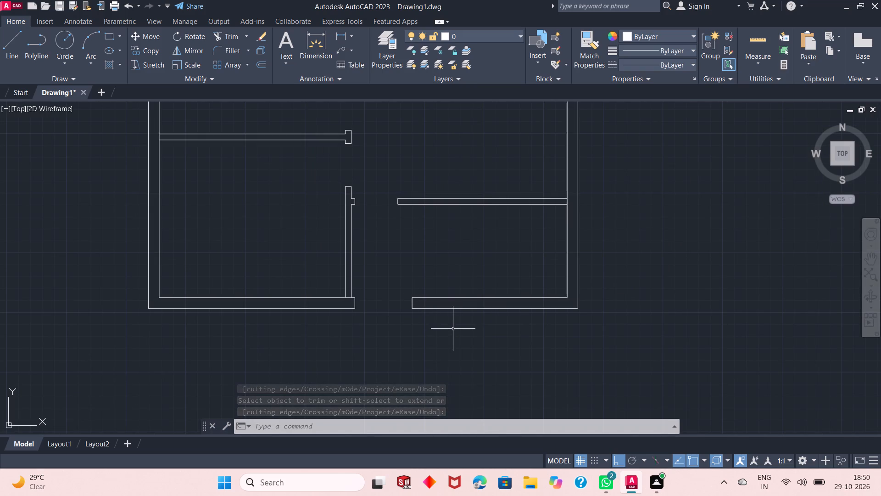
pyautogui.keyDown('ctrl'); pyautogui.scroll(-2, 453, 329); pyautogui.keyUp('ctrl')
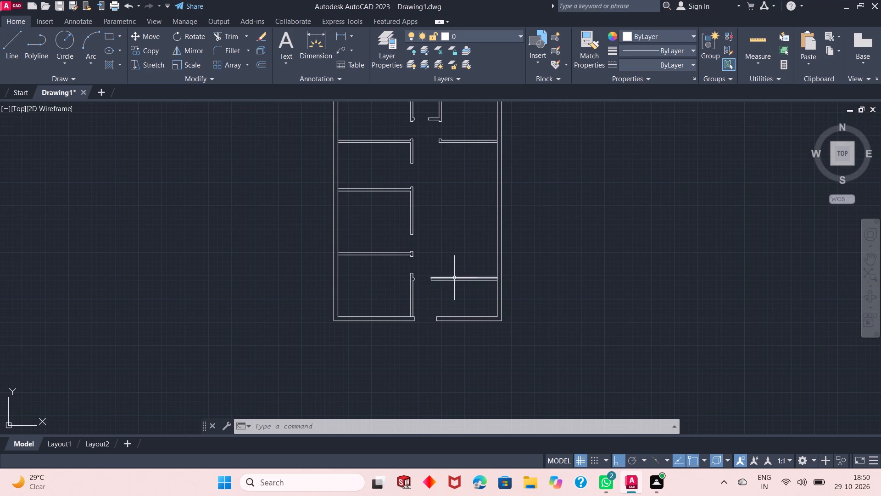
pyautogui.keyDown('ctrl'); pyautogui.scroll(3, 460, 315); pyautogui.keyUp('ctrl')
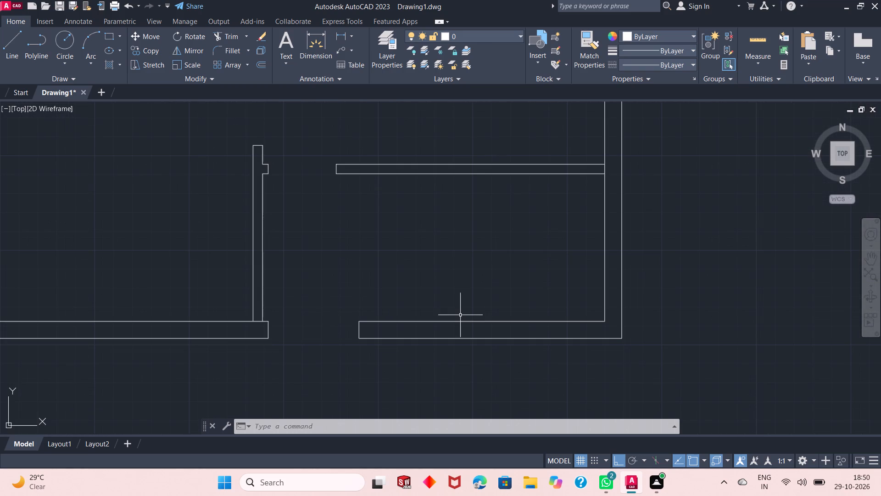
pyautogui.click(9, 47)
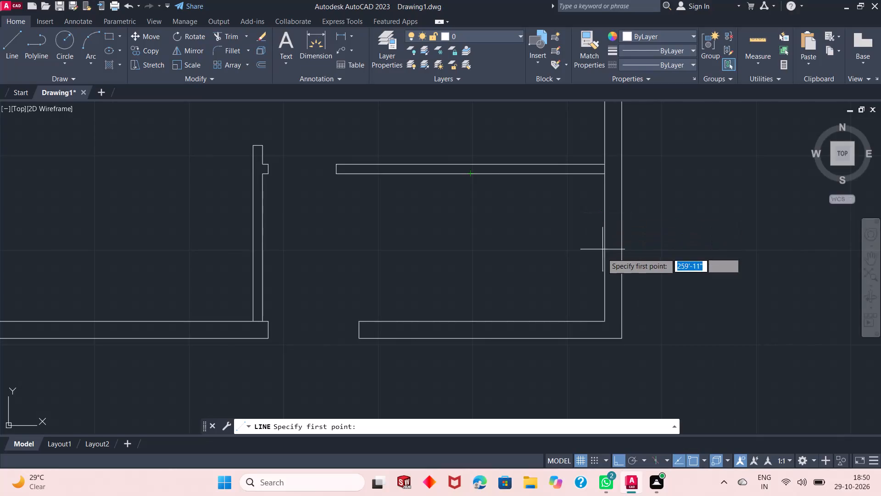
pyautogui.click(604, 320)
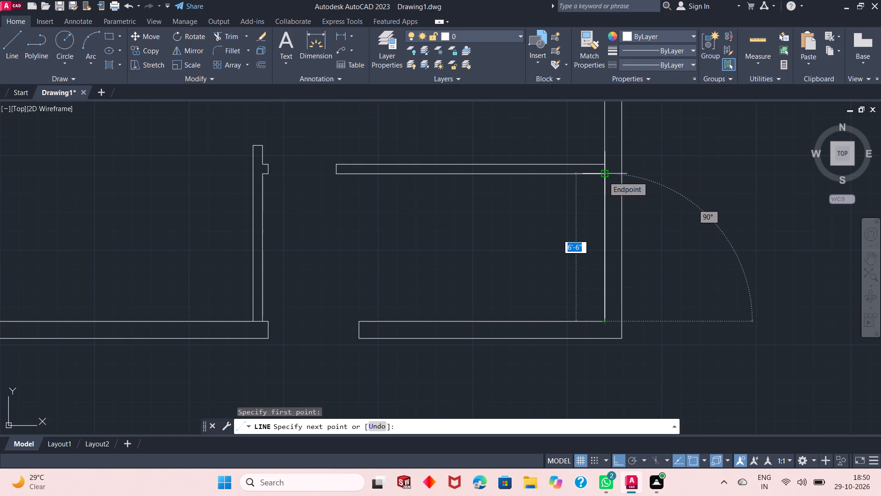
pyautogui.write('3\'3"')
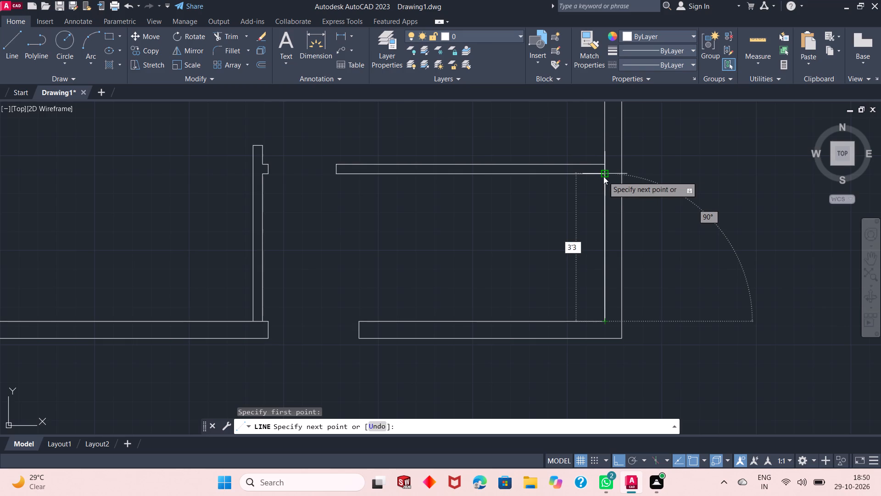
pyautogui.press('Return')
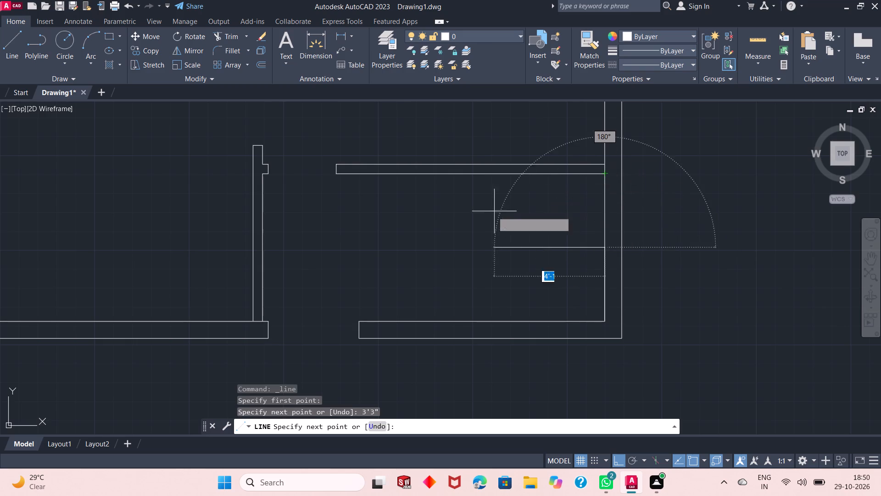
pyautogui.press('Return')
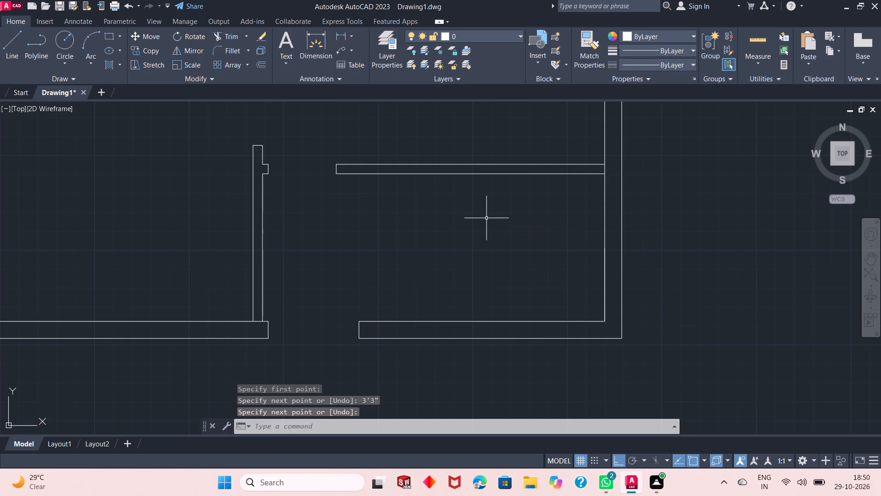
# Draw a 9'9" line leftward from the top of the 3'3" line, continuing straight down to the bottom wall's inner face.
pyautogui.press('Return')
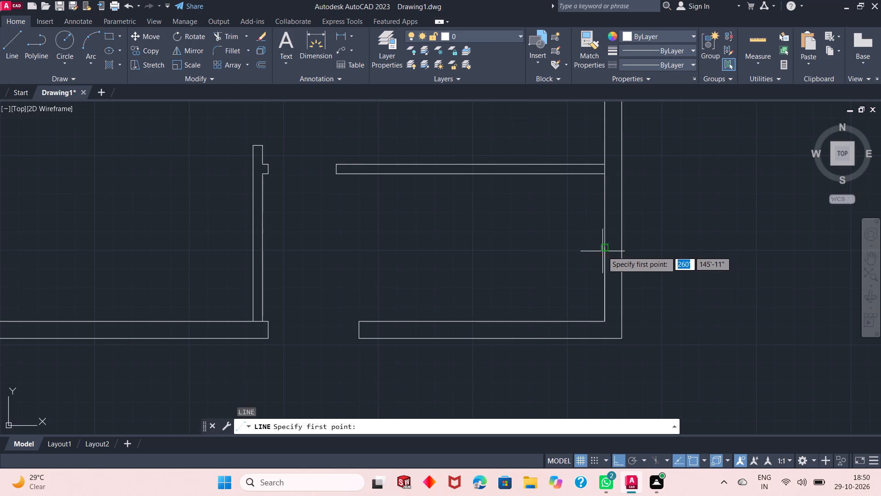
pyautogui.click(603, 247)
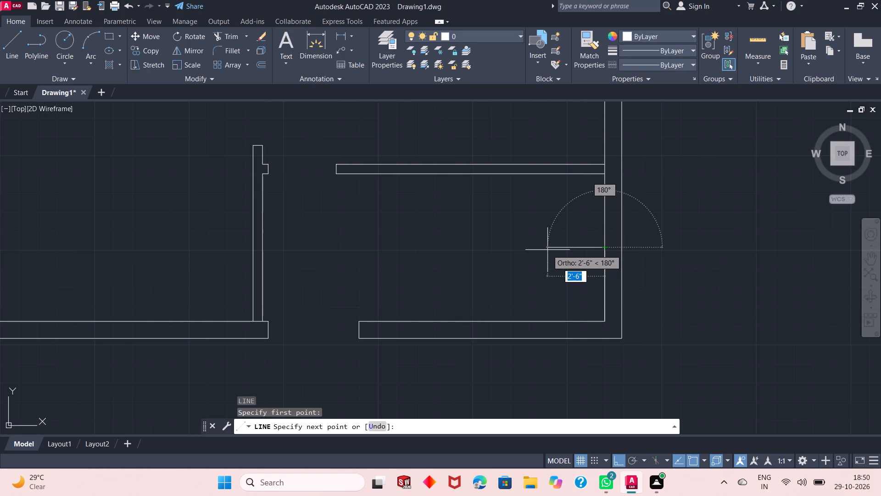
pyautogui.write('9\'9"')
pyautogui.press('Return')
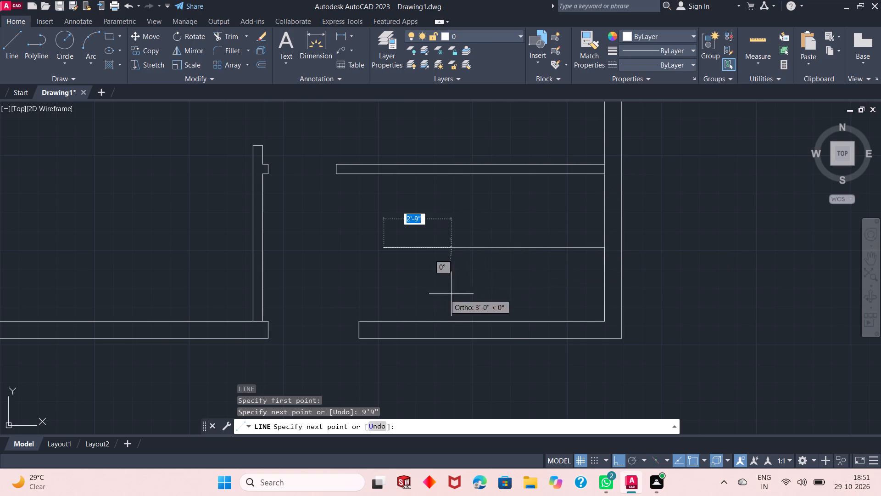
pyautogui.click(385, 321)
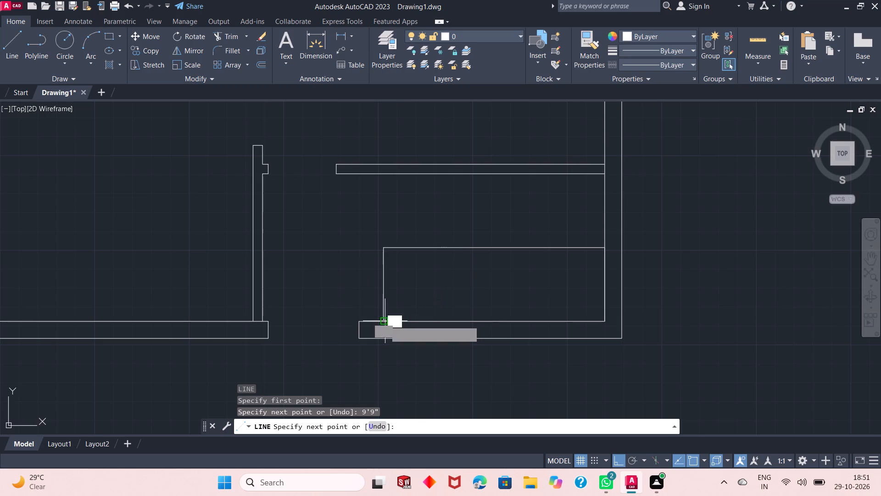
pyautogui.press('space')
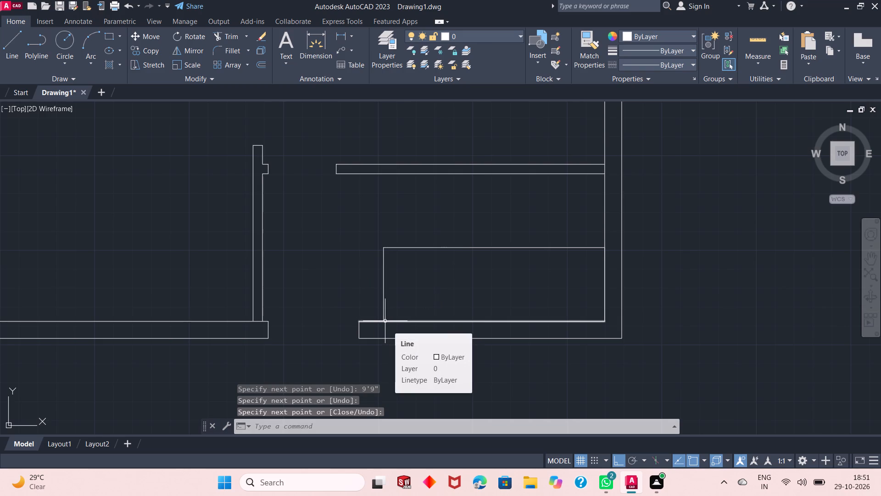
# Delete the vertical line joining the left end of the 9'9" line to the bottom wall.
pyautogui.click(394, 286)
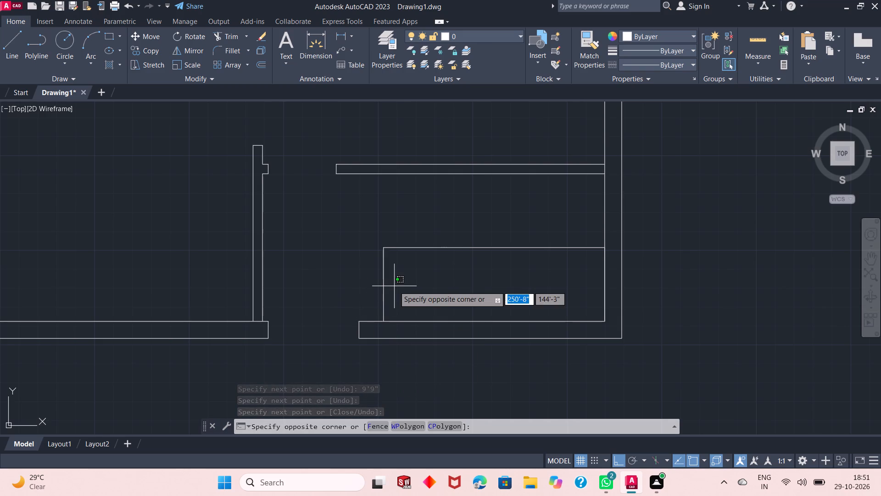
pyautogui.click(373, 293)
pyautogui.press('Delete')
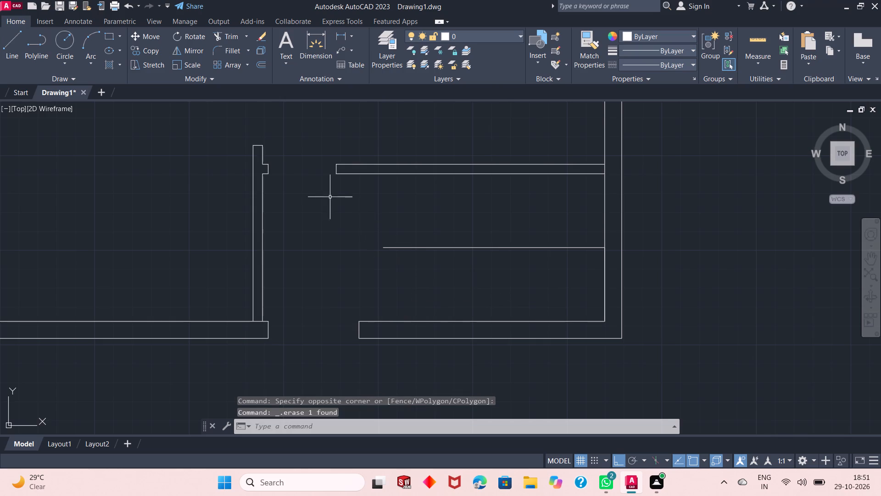
# Offset the 9'9" horizontal line 2" upward and 2" downward.
pyautogui.click(261, 69)
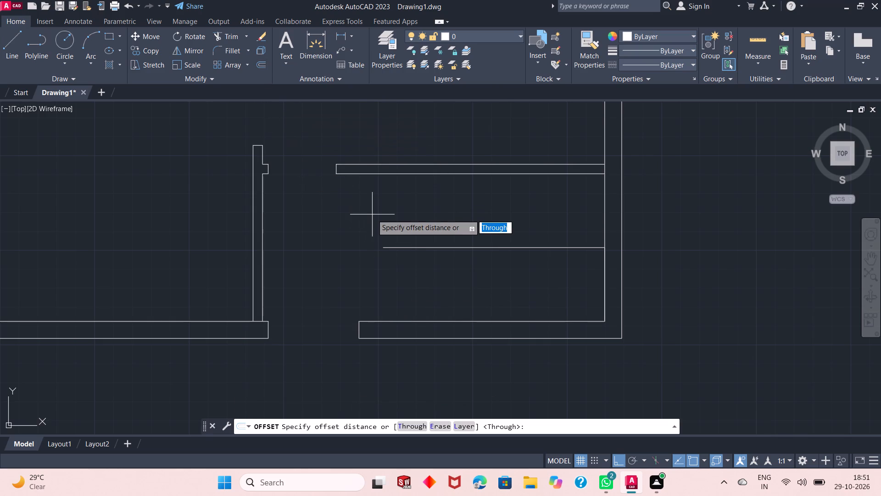
pyautogui.press('space')
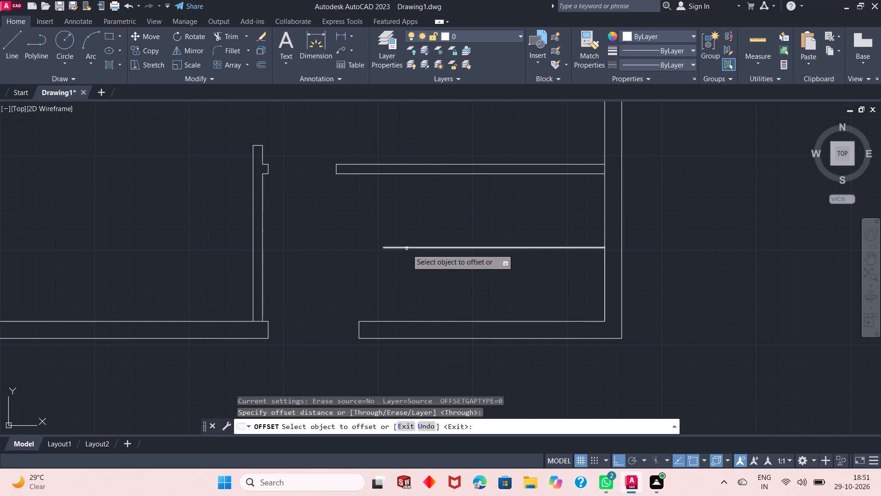
pyautogui.click(407, 249)
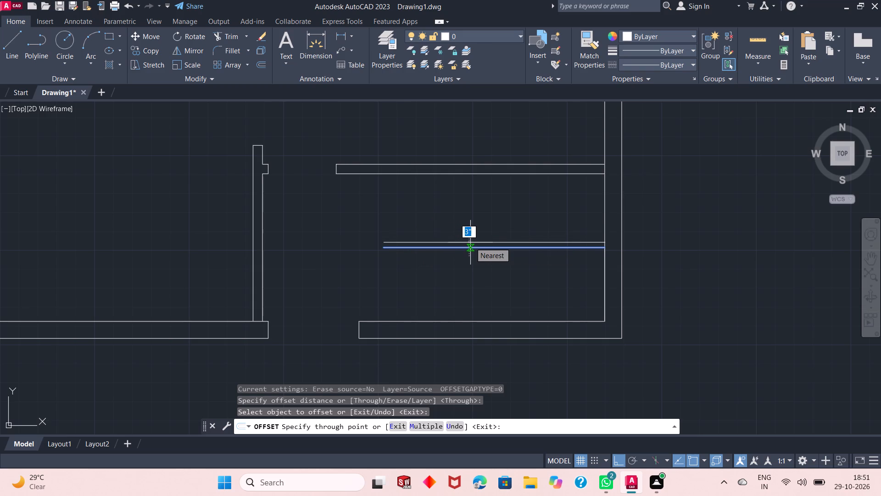
pyautogui.write('2"')
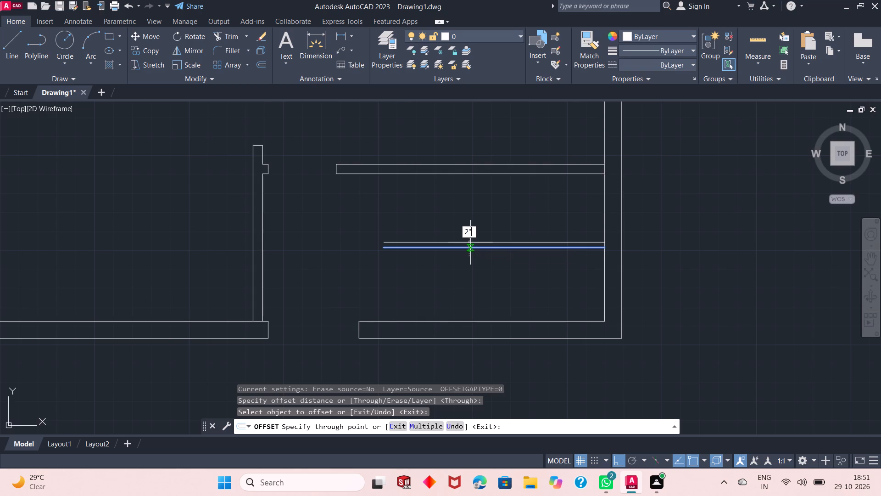
pyautogui.press('Return')
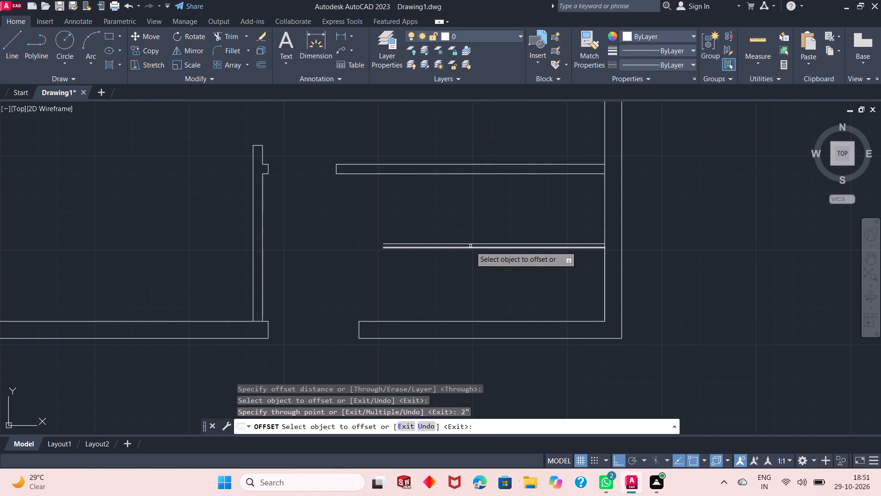
pyautogui.keyDown('ctrl'); pyautogui.scroll(1, 470, 246); pyautogui.keyUp('ctrl')
pyautogui.click(469, 248)
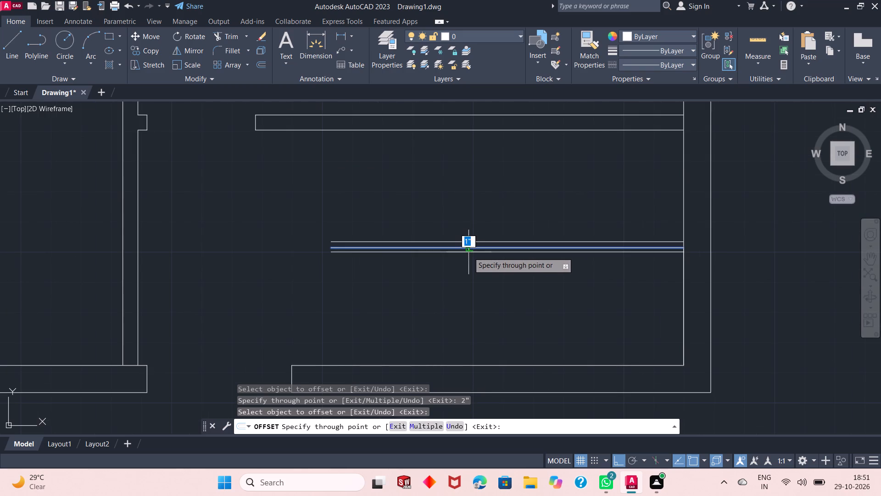
pyautogui.write('2"')
pyautogui.press('Return')
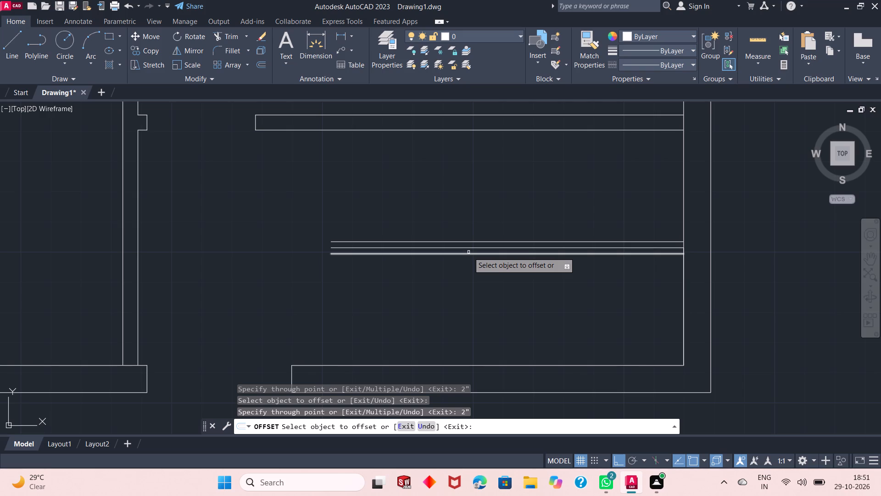
pyautogui.press('space')
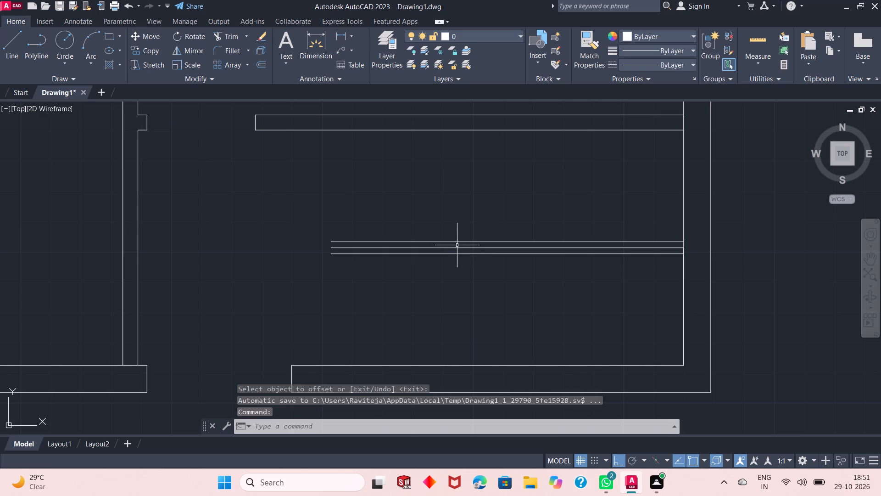
# Delete the original 9'9" line between its two offset copies.
pyautogui.click(452, 248)
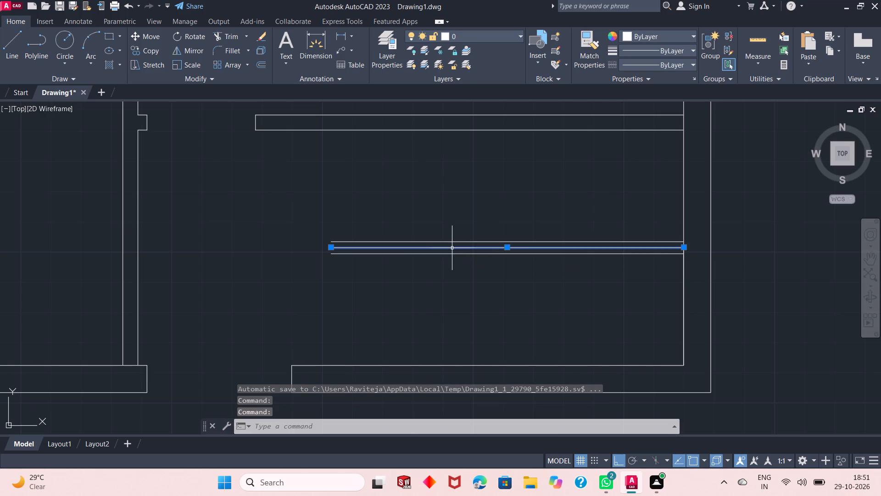
pyautogui.press('Delete')
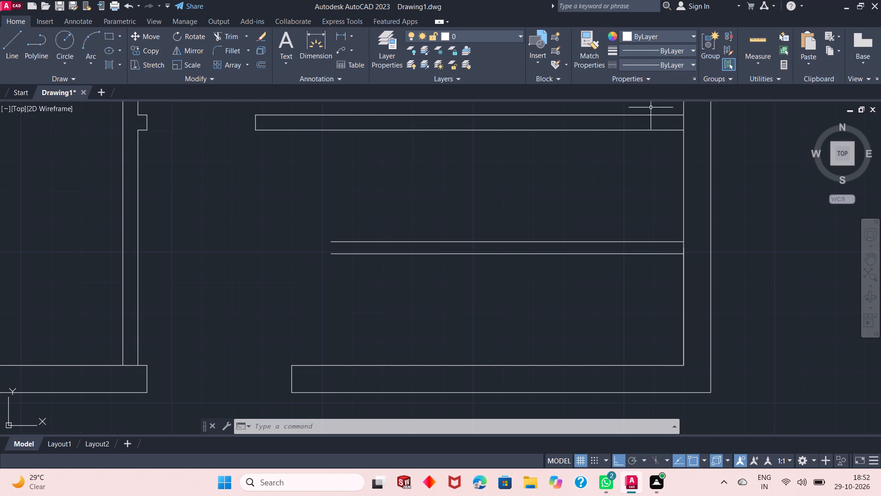
# Measure the clearance between the lower offset line and the bottom wall's inner face.
pyautogui.click(752, 43)
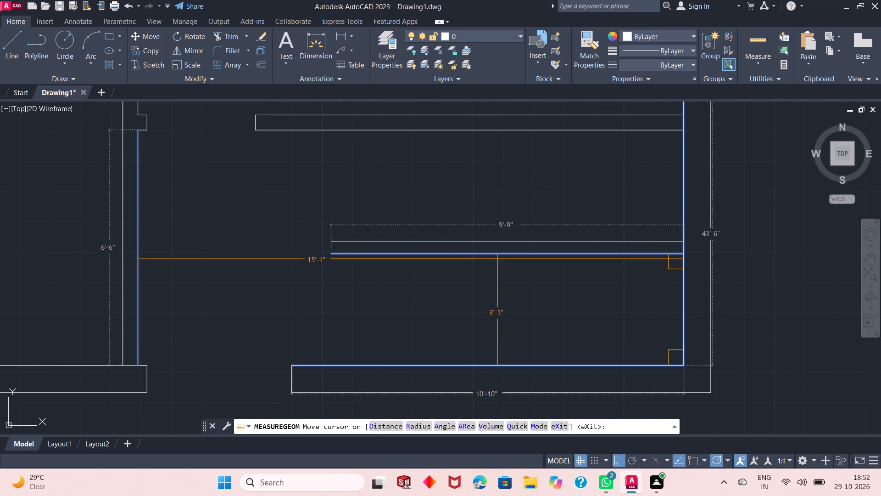
pyautogui.press('Escape')
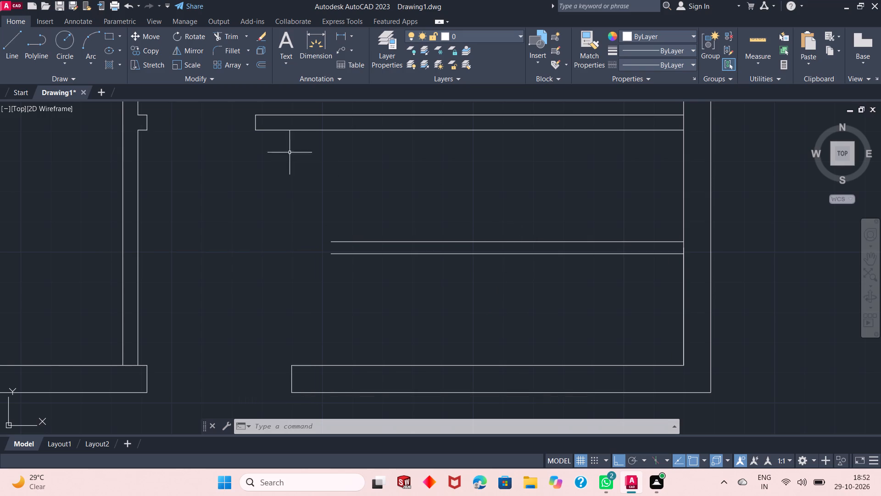
# Draw a vertical line from the left end of the lower offset line down to the bottom wall's inner face.
pyautogui.click(11, 52)
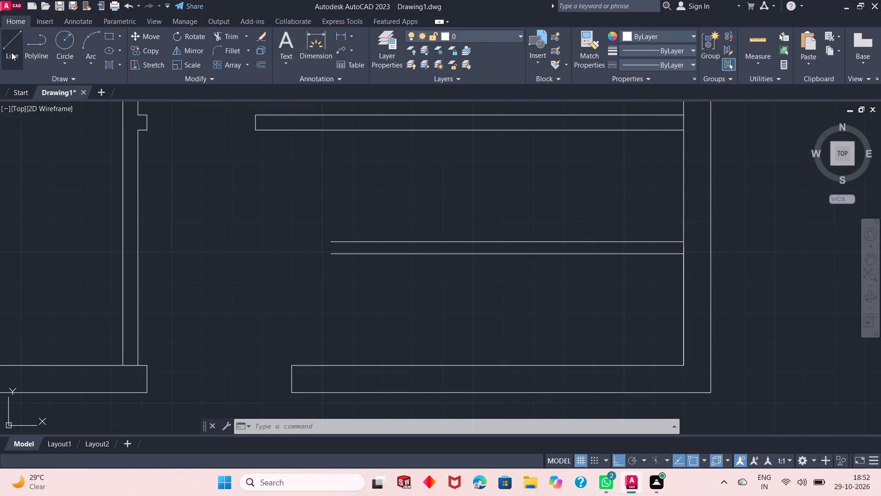
pyautogui.click(329, 256)
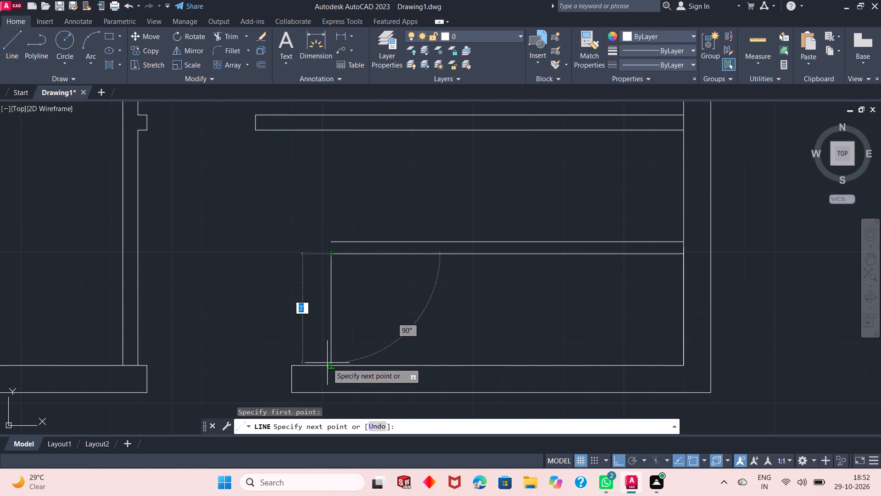
pyautogui.click(329, 364)
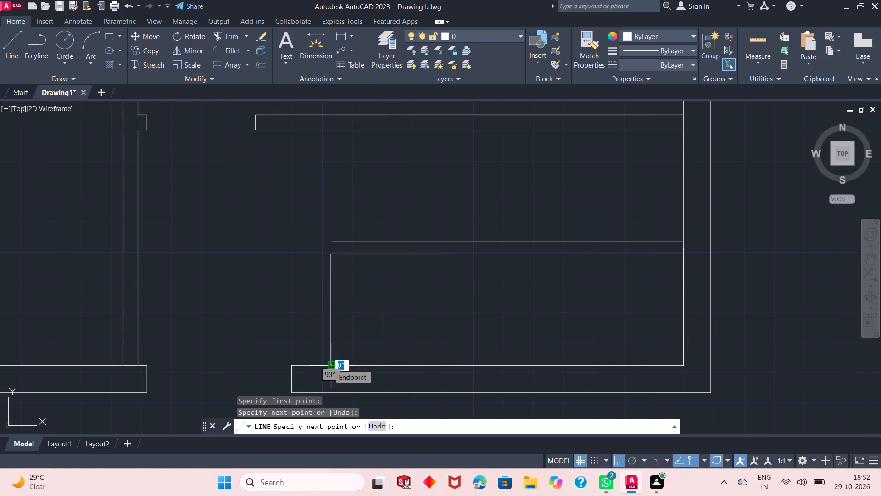
pyautogui.press('space')
# Close the left end of the two offset lines with a short vertical line.
pyautogui.press('space')
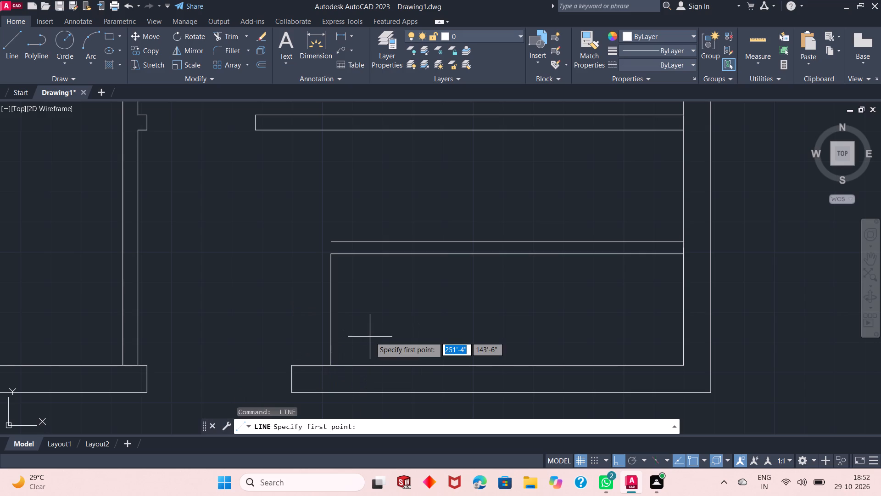
pyautogui.moveTo(331, 254); pyautogui.dragTo(331, 240)
pyautogui.click(331, 240)
pyautogui.press('space')
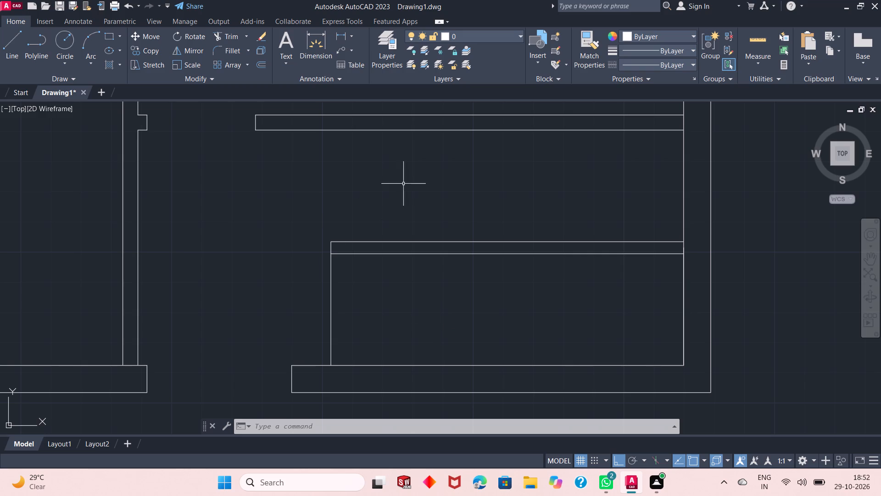
# Path-array the stair's left vertical line along the lower offset line with 10" spacing.
pyautogui.click(250, 65)
pyautogui.click(249, 104)
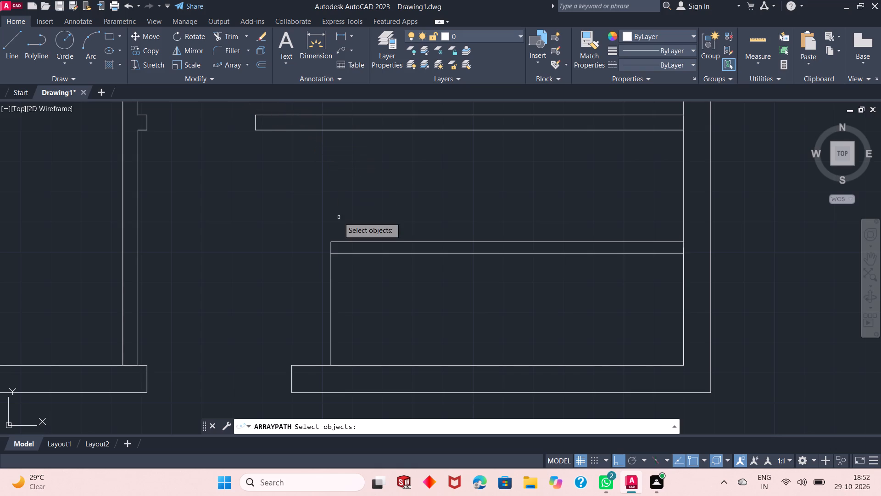
pyautogui.click(332, 289)
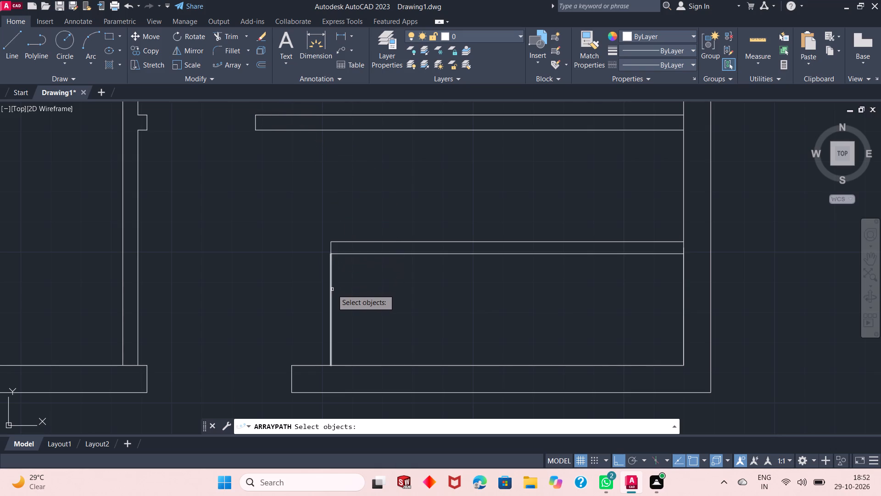
pyautogui.press('space')
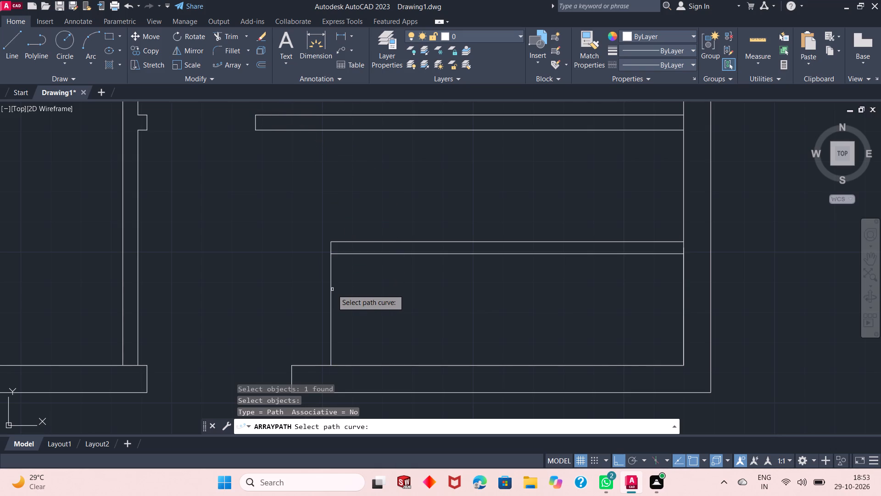
pyautogui.click(413, 253)
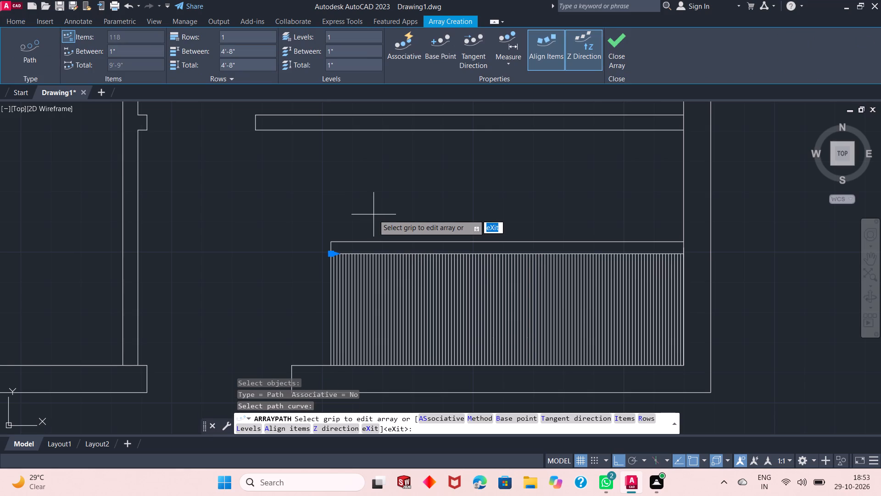
pyautogui.doubleClick(126, 53)
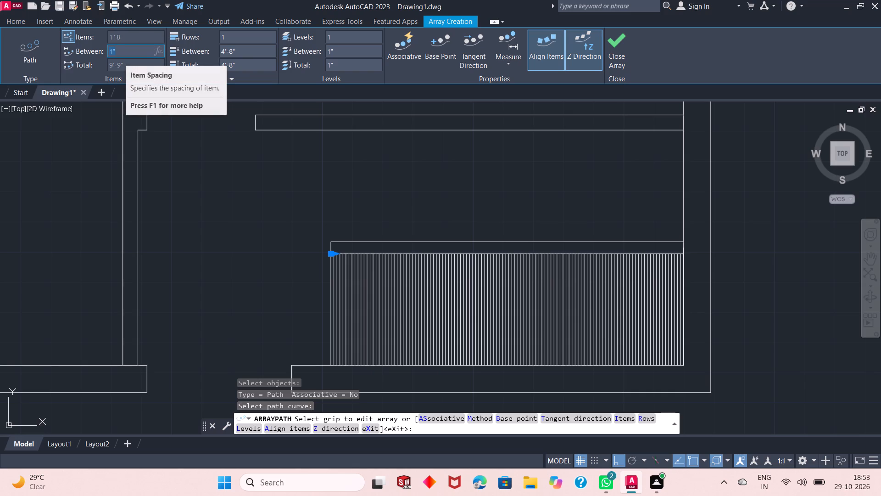
pyautogui.press('1')
pyautogui.write('0"')
pyautogui.press('Return')
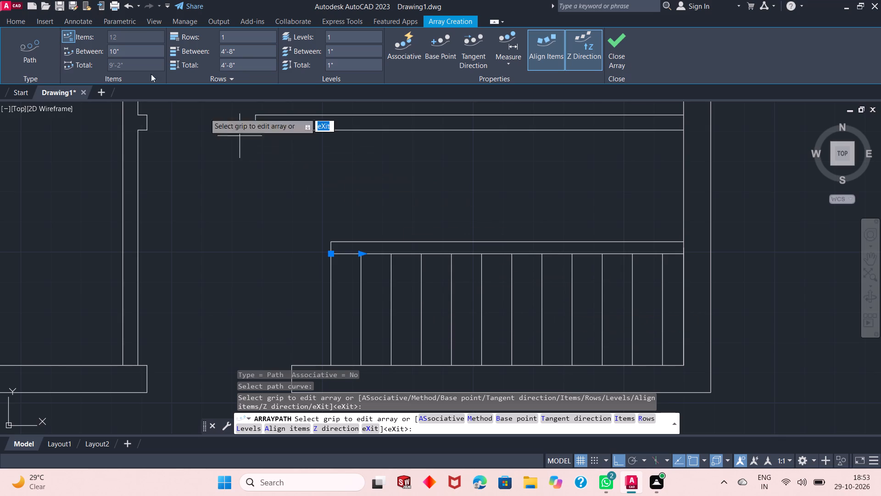
# Set the stair tread array's item spacing to 11" and finish the array.
pyautogui.doubleClick(127, 50)
pyautogui.write('11"')
pyautogui.press('Return')
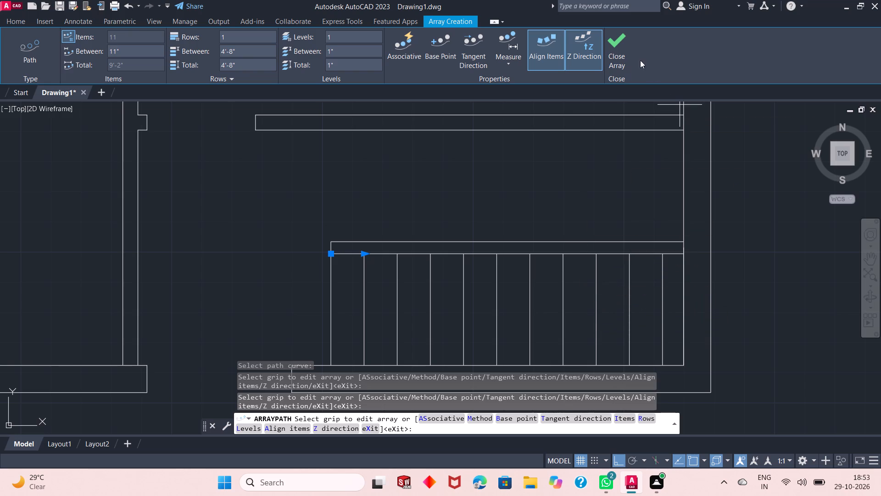
pyautogui.click(615, 43)
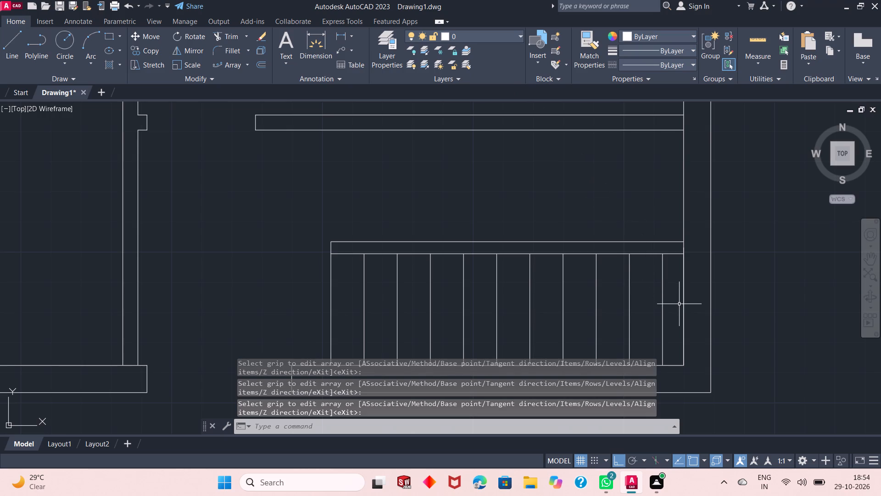
# Delete the two tread lines nearest the right outer wall.
pyautogui.moveTo(671, 291); pyautogui.dragTo(594, 304)
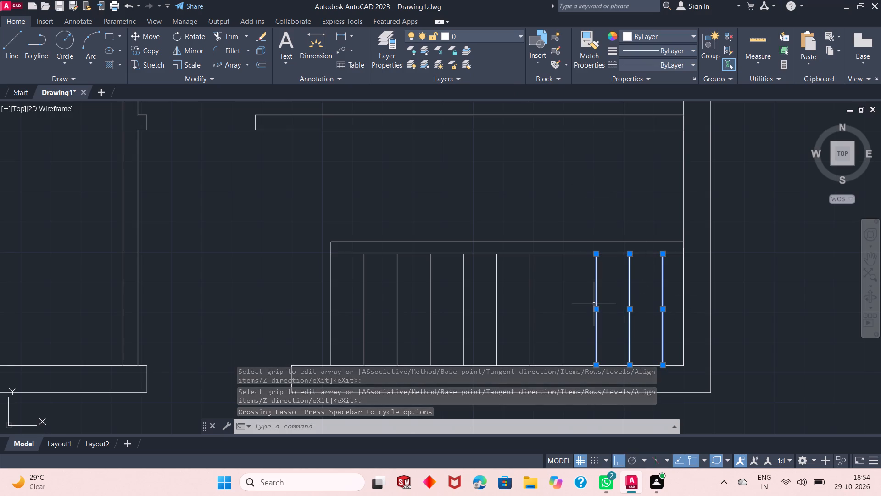
pyautogui.press('Escape')
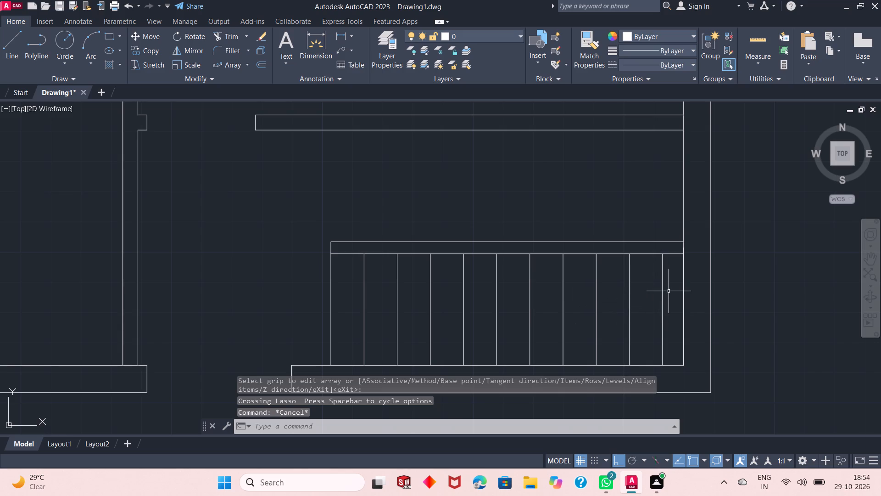
pyautogui.moveTo(669, 291); pyautogui.dragTo(622, 306)
pyautogui.click(622, 306)
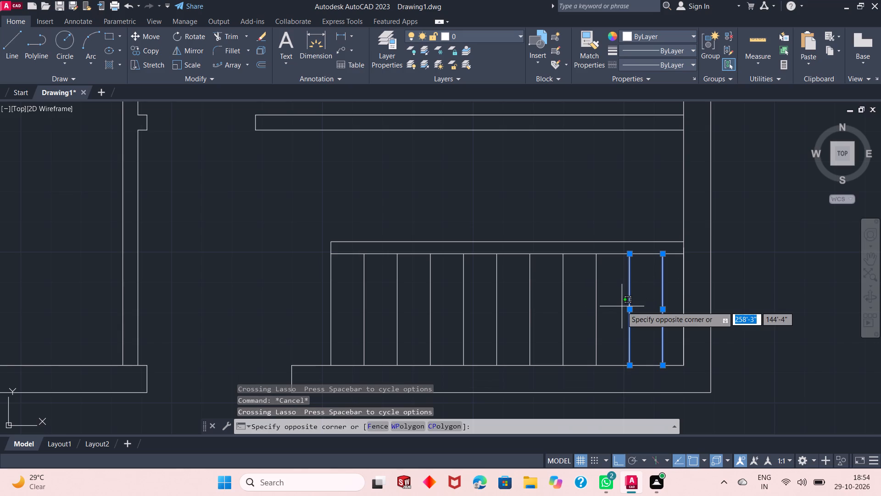
pyautogui.press('Delete')
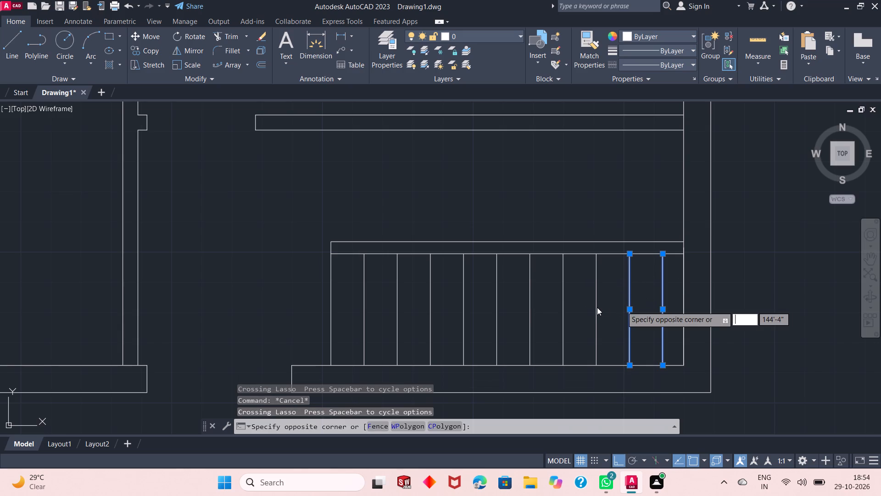
pyautogui.press('Delete')
pyautogui.press('Escape')
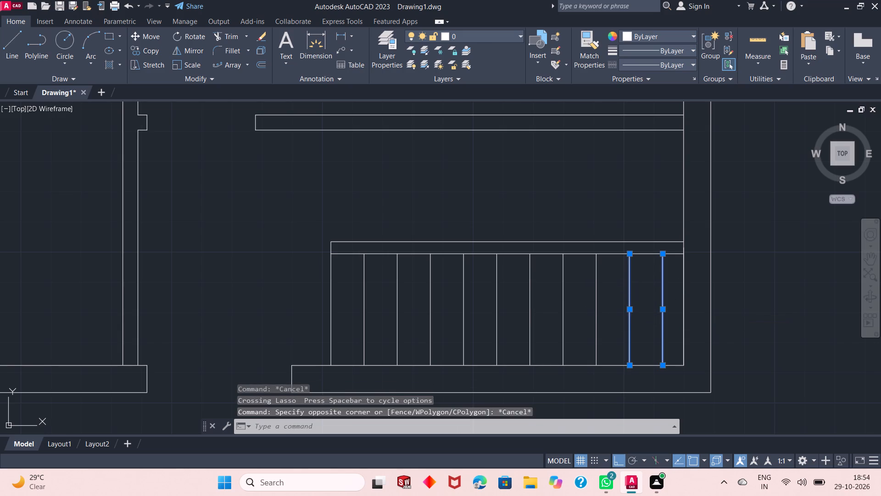
pyautogui.press('Delete')
# Delete the 3'3" construction line lying along the right wall's inner face.
pyautogui.click(685, 322)
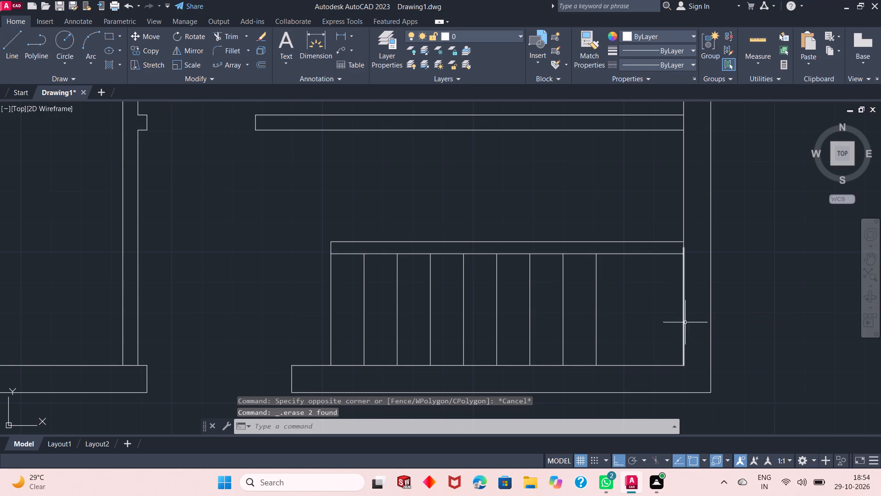
pyautogui.press('Delete')
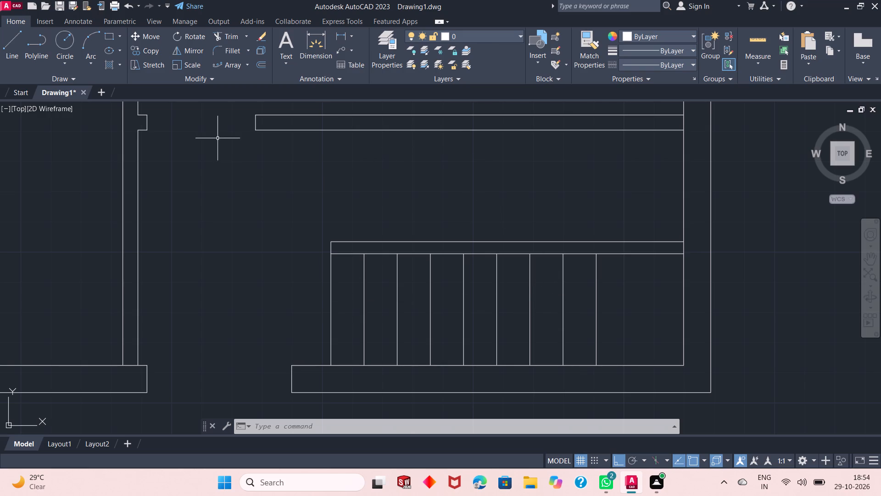
# Draw a vertical line from the top of the stair's middle band up to the partition, in line with the first inner tread below.
pyautogui.click(16, 54)
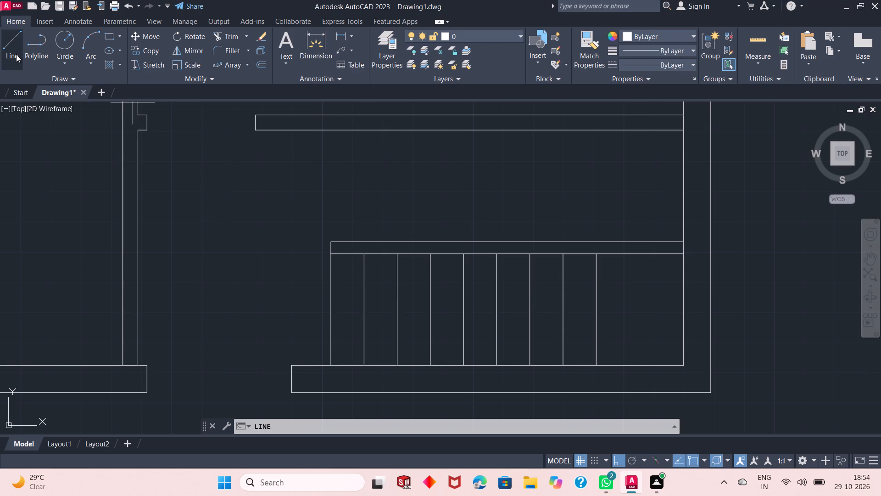
pyautogui.click(363, 244)
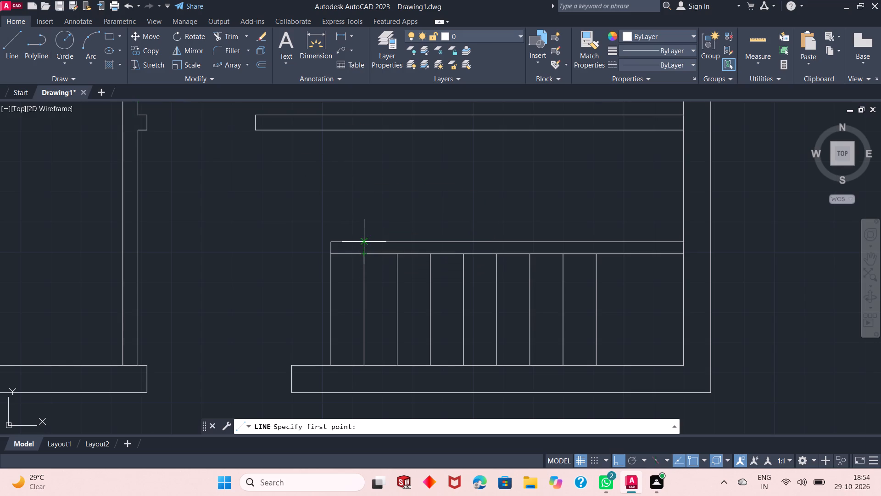
pyautogui.click(363, 130)
pyautogui.press('space')
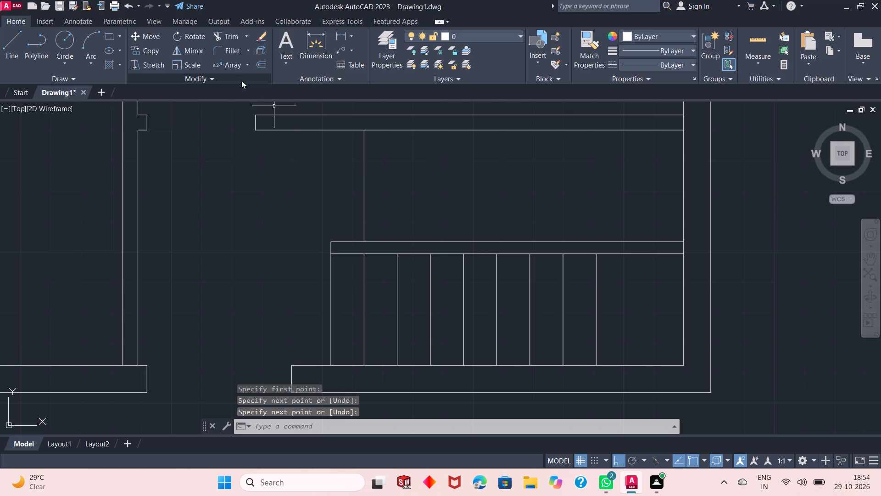
# Path-array the new upper tread line along the middle band's top line with 11" spacing, non-associative.
pyautogui.click(236, 68)
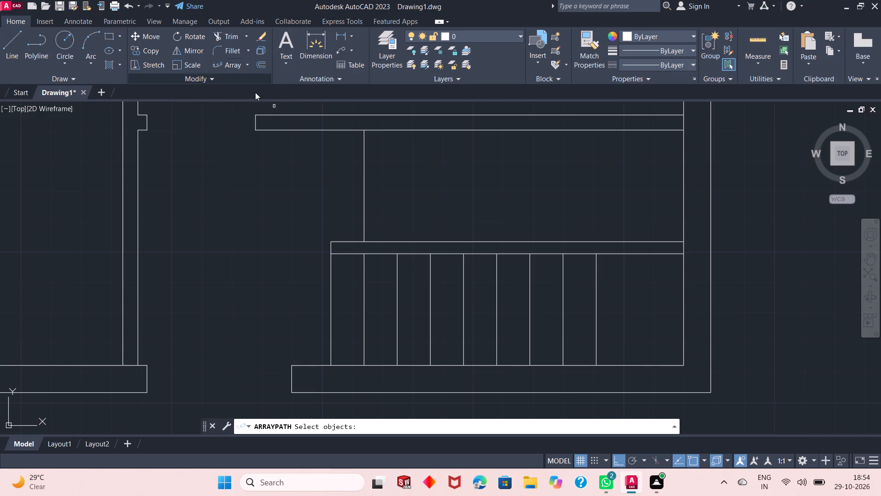
pyautogui.click(364, 216)
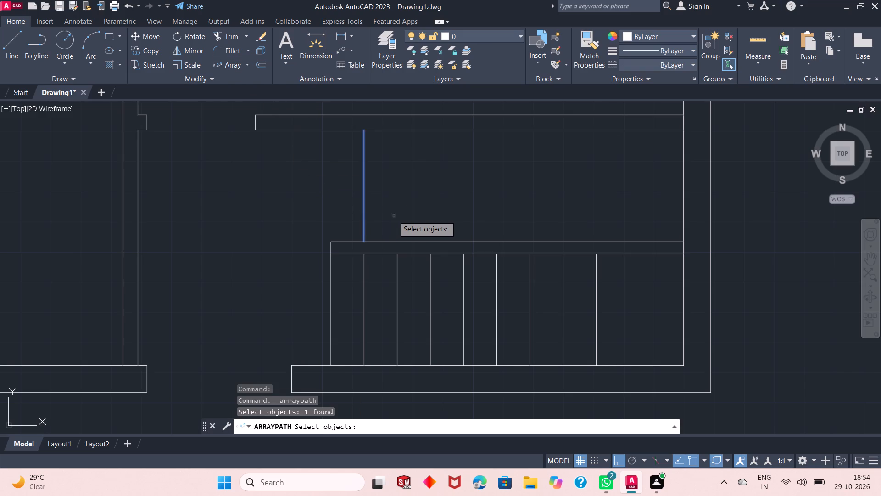
pyautogui.press('space')
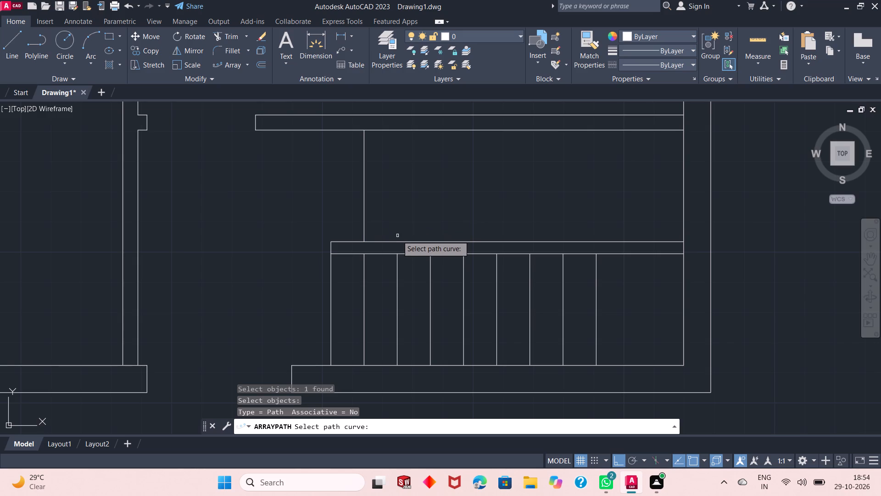
pyautogui.click(398, 240)
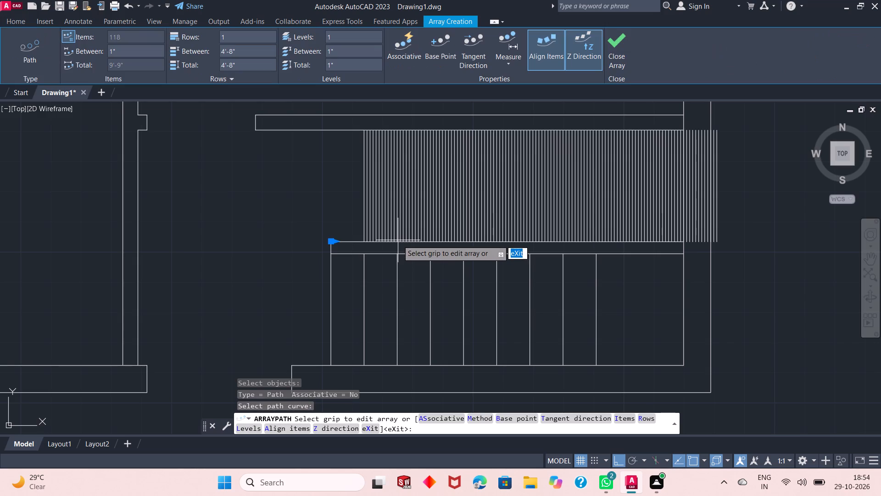
pyautogui.doubleClick(133, 54)
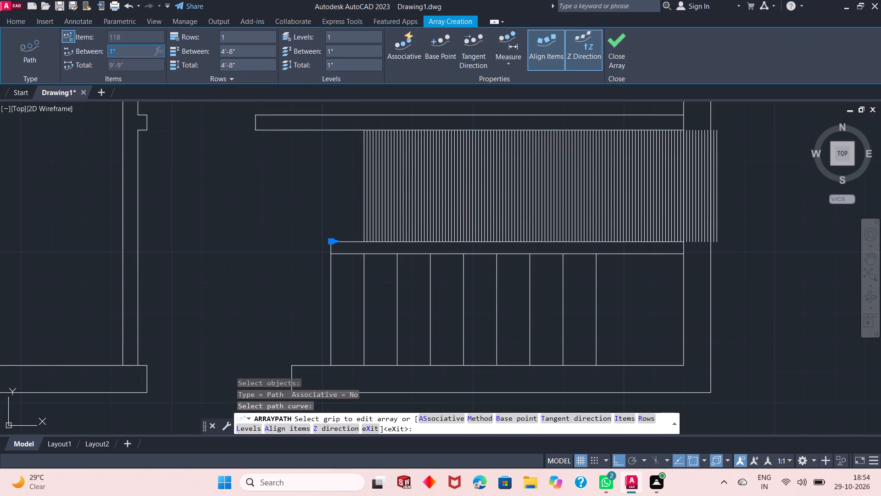
pyautogui.write('11')
pyautogui.hotkey('shift', '"')
pyautogui.press('Return')
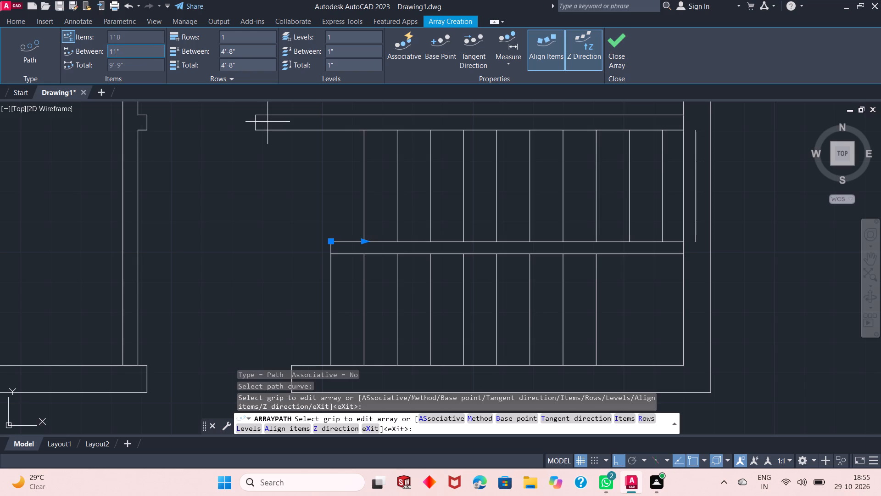
pyautogui.press('Return')
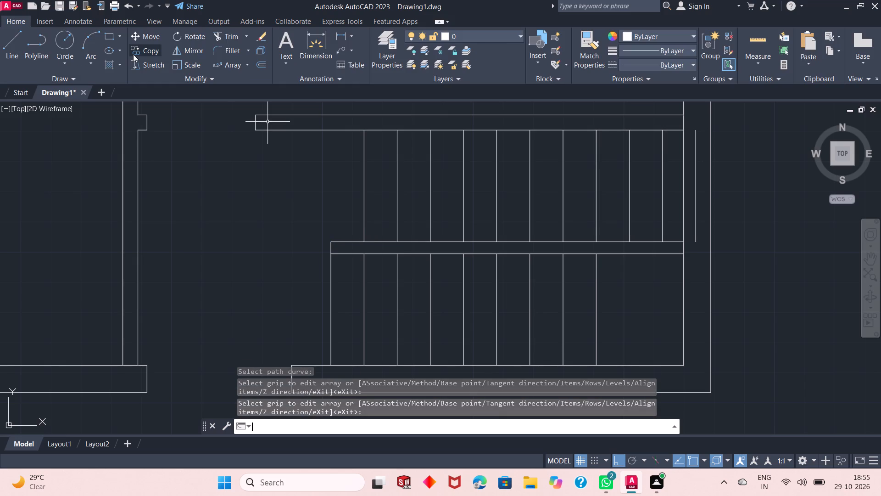
# Delete the three upper-flight tread lines nearest the right outer wall, including the one inside the wall.
pyautogui.click(695, 191)
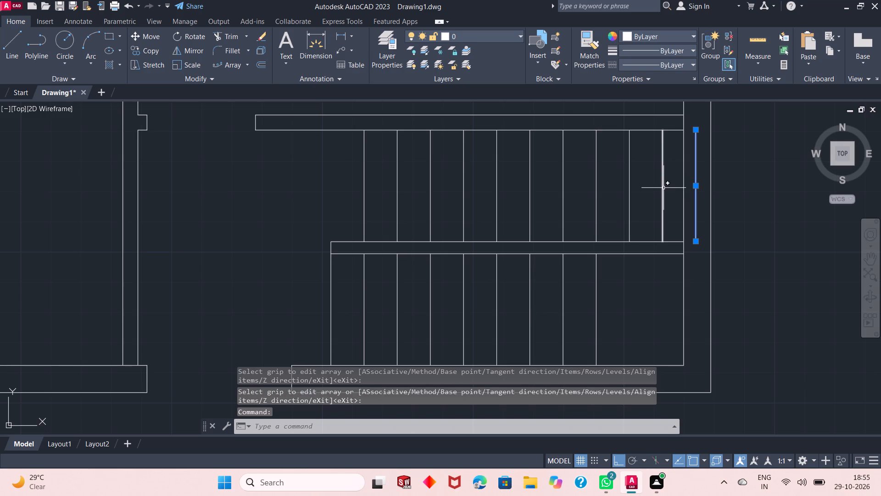
pyautogui.click(664, 188)
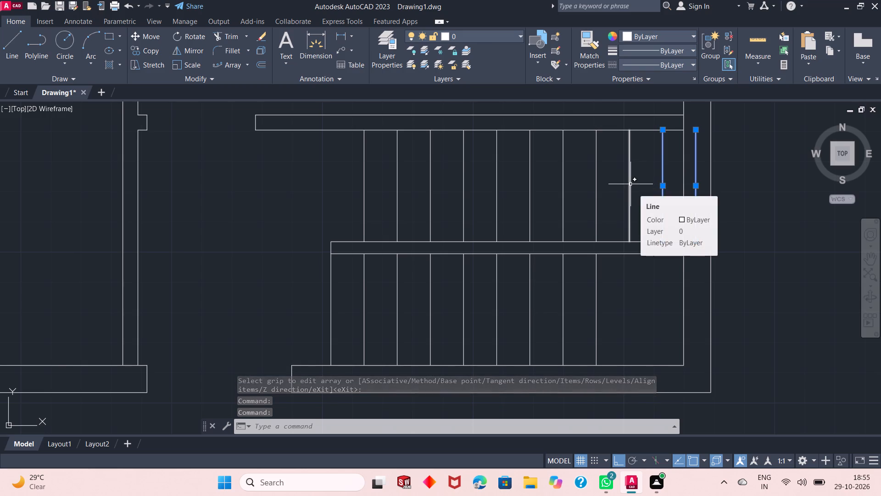
pyautogui.press('Delete')
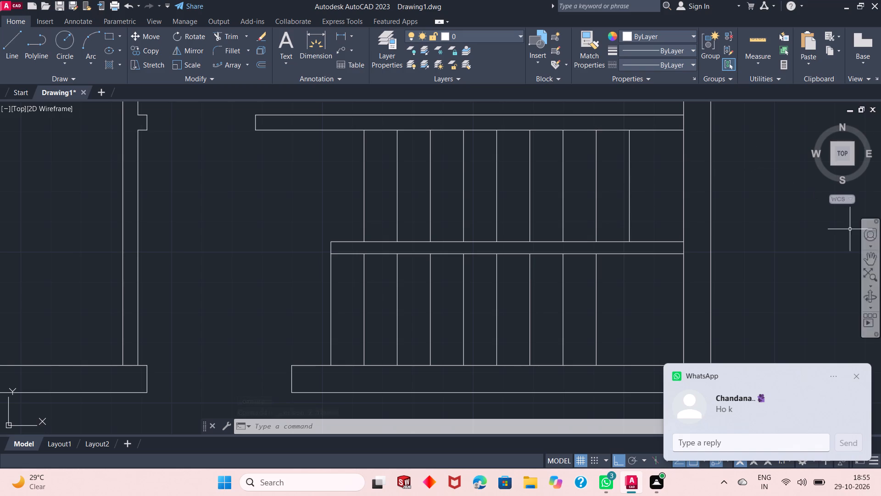
pyautogui.click(856, 376)
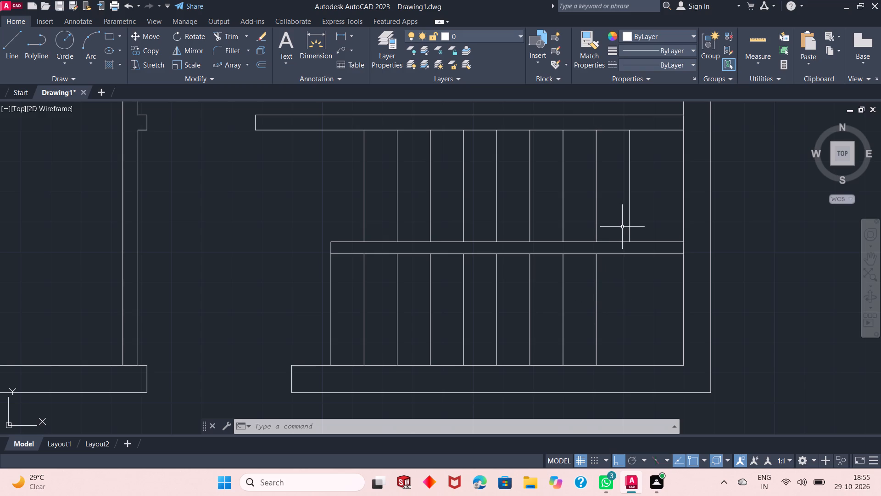
pyautogui.click(627, 214)
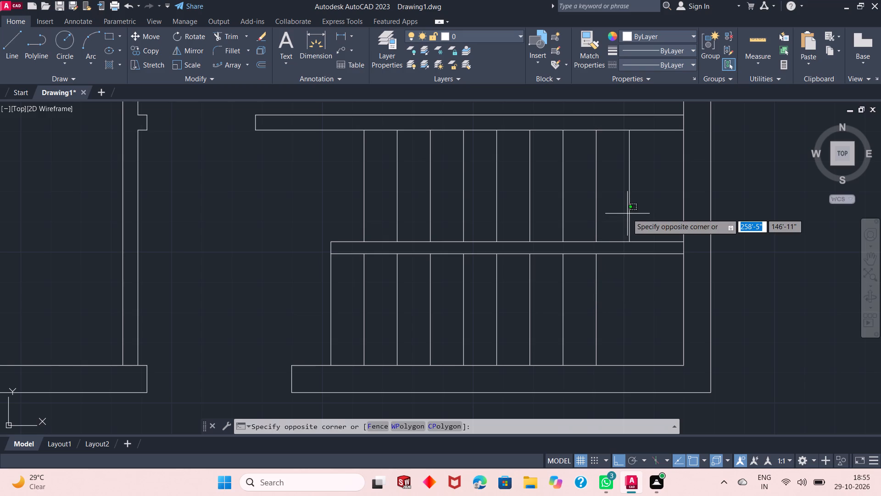
pyautogui.doubleClick(627, 214)
pyautogui.click(645, 204)
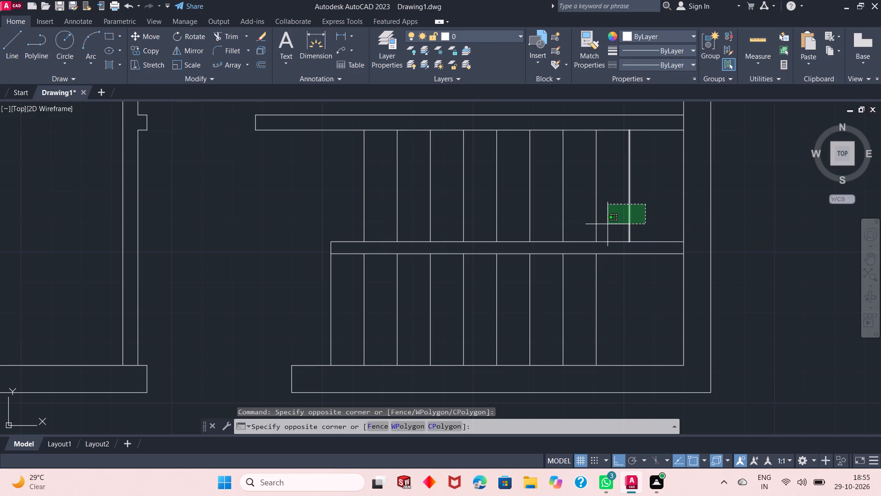
pyautogui.click(608, 224)
pyautogui.press('Delete')
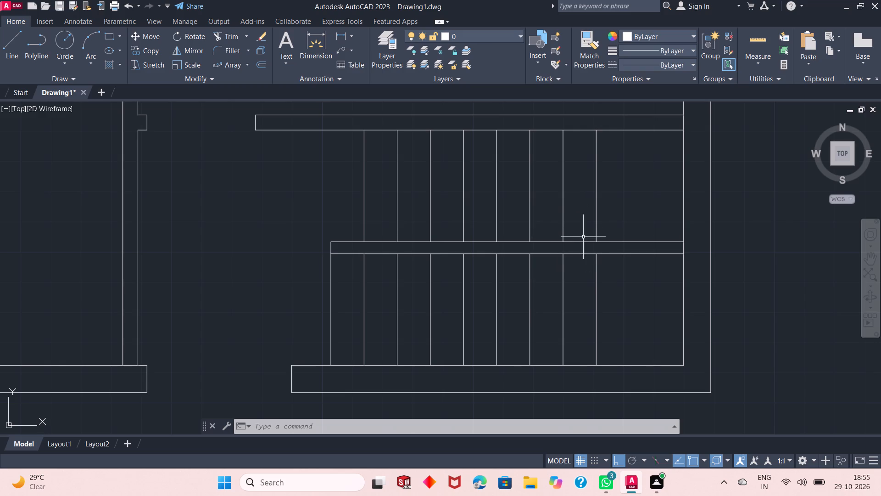
# Draw a short vertical line across the middle band, joining the last upper and lower tread lines.
pyautogui.click(15, 49)
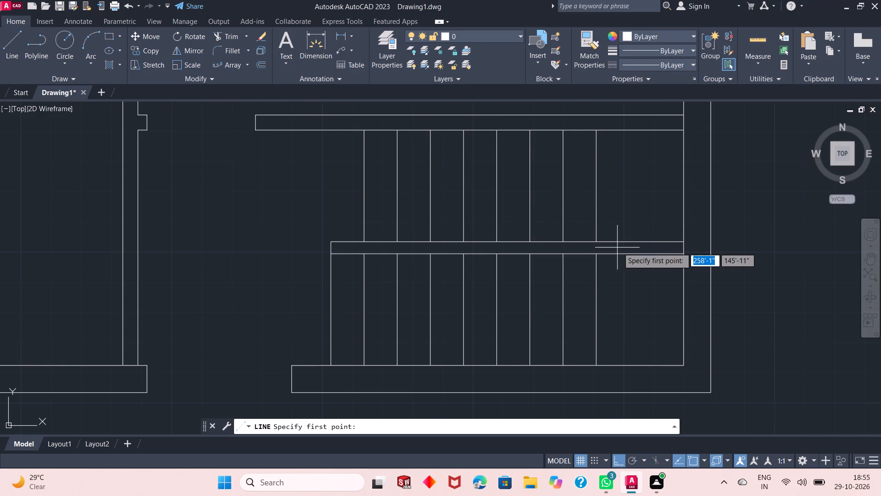
pyautogui.keyDown('ctrl'); pyautogui.scroll(4, 622, 246); pyautogui.keyUp('ctrl')
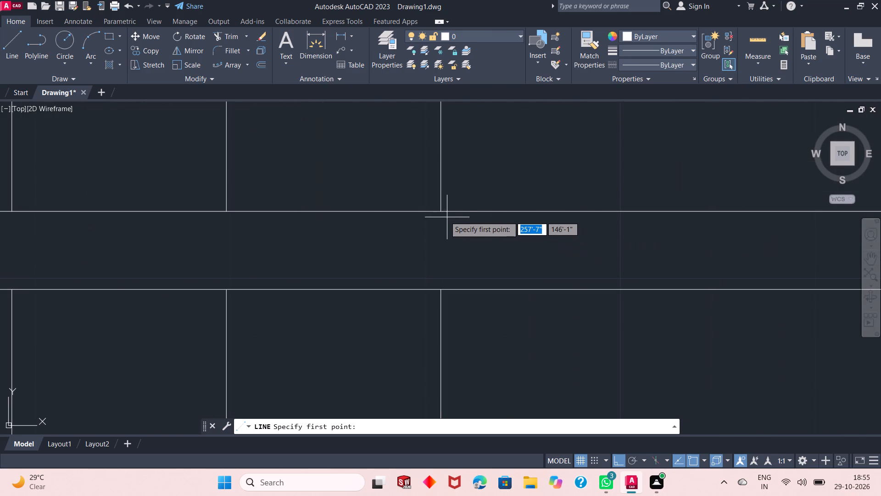
pyautogui.click(440, 213)
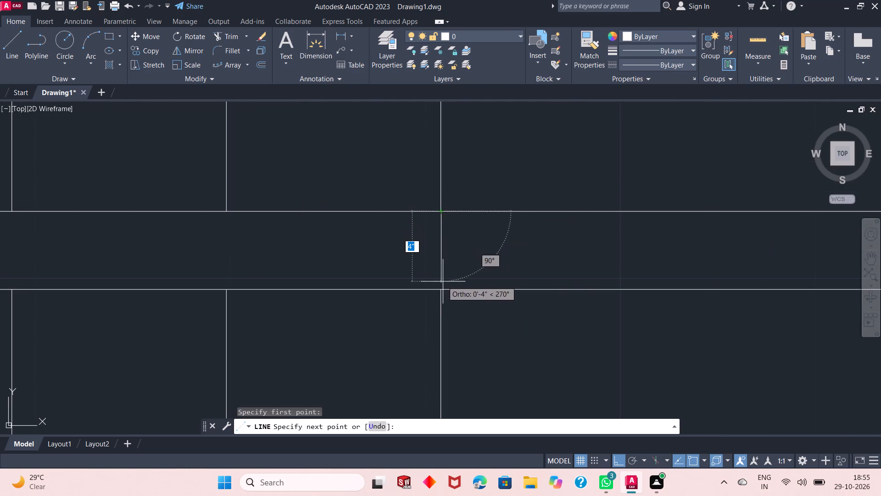
pyautogui.click(441, 291)
pyautogui.press('Return')
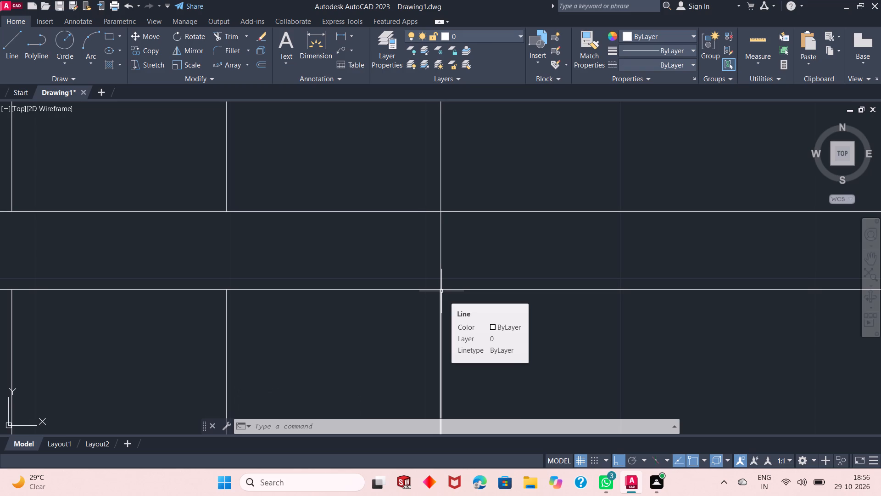
# Trim the middle band's two horizontal lines between the last tread and the right outer wall.
pyautogui.keyDown('ctrl'); pyautogui.scroll(-2, 359, 270); pyautogui.keyUp('ctrl')
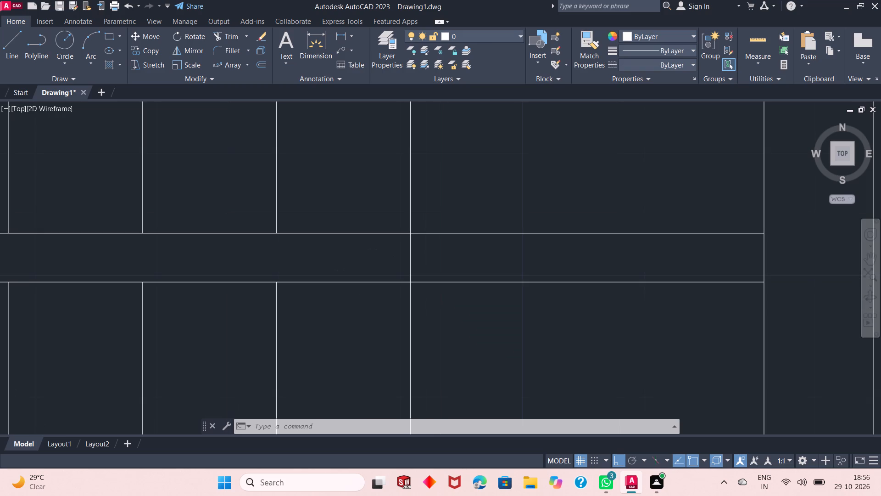
pyautogui.click(227, 34)
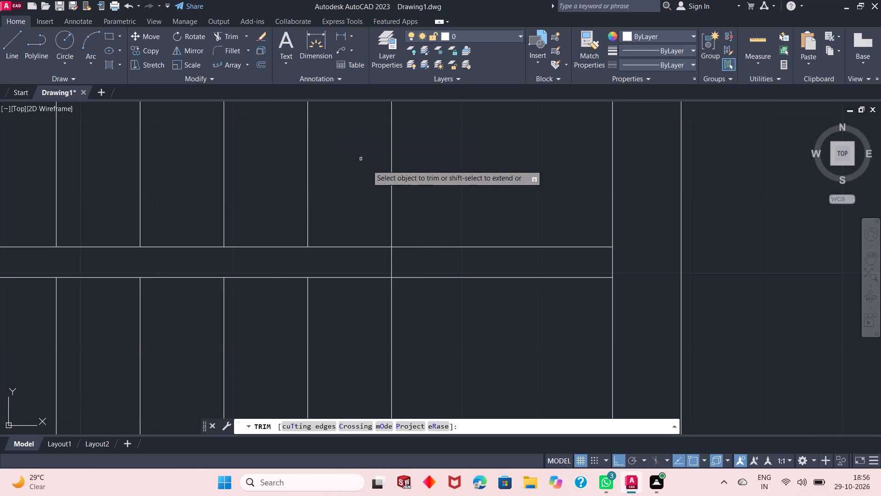
pyautogui.click(491, 221)
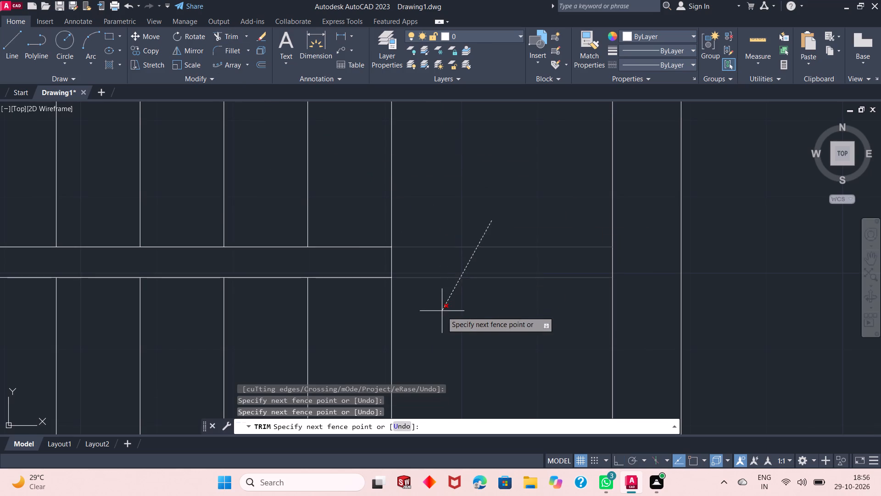
pyautogui.click(442, 311)
pyautogui.press('Escape')
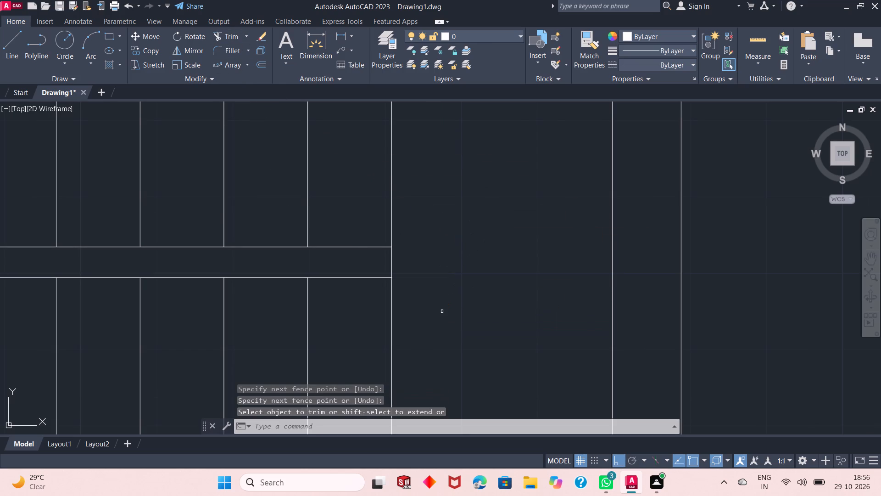
# With Ortho off, draw two diagonal landing lines from the middle band's right-end corners to the landing's upper and lower corners at the right wall.
pyautogui.keyDown('ctrl'); pyautogui.scroll(-1, 460, 325); pyautogui.keyUp('ctrl')
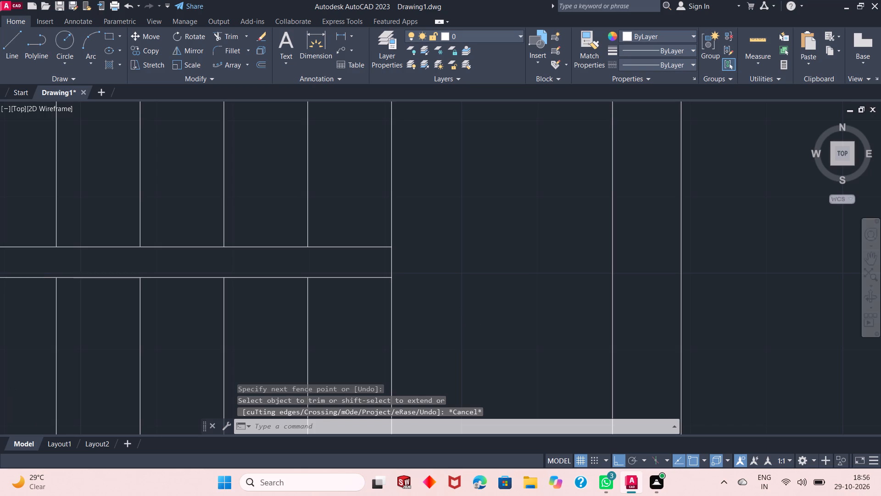
pyautogui.keyDown('ctrl'); pyautogui.scroll(-1, 469, 313); pyautogui.keyUp('ctrl')
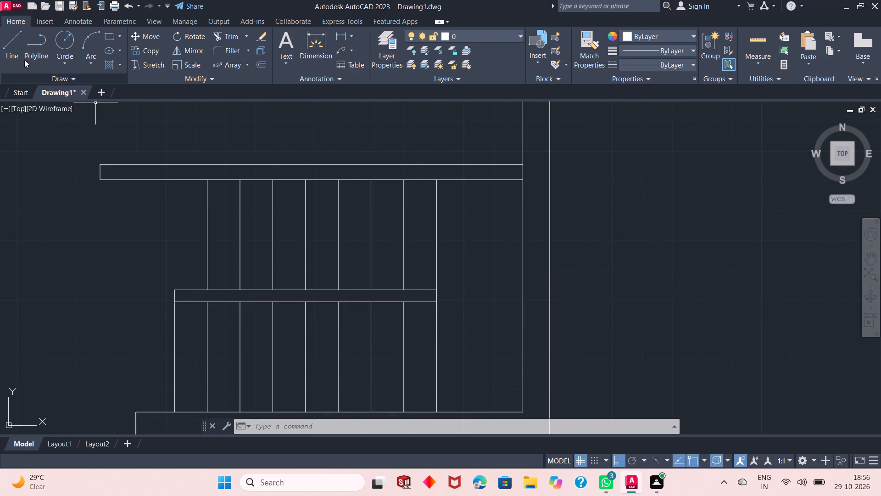
pyautogui.click(16, 46)
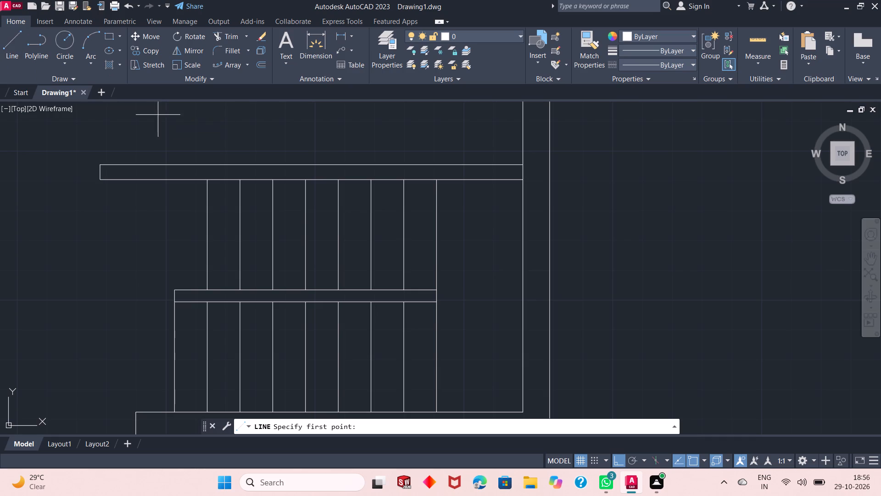
pyautogui.click(436, 290)
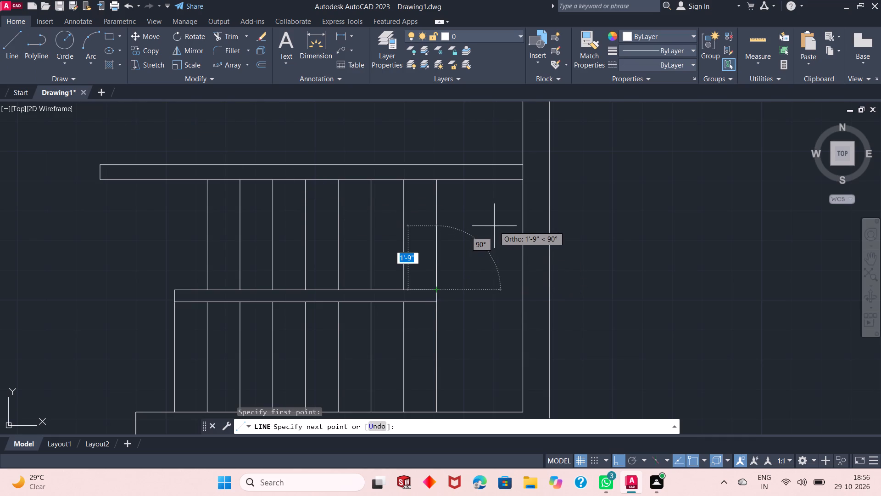
pyautogui.press('F8')
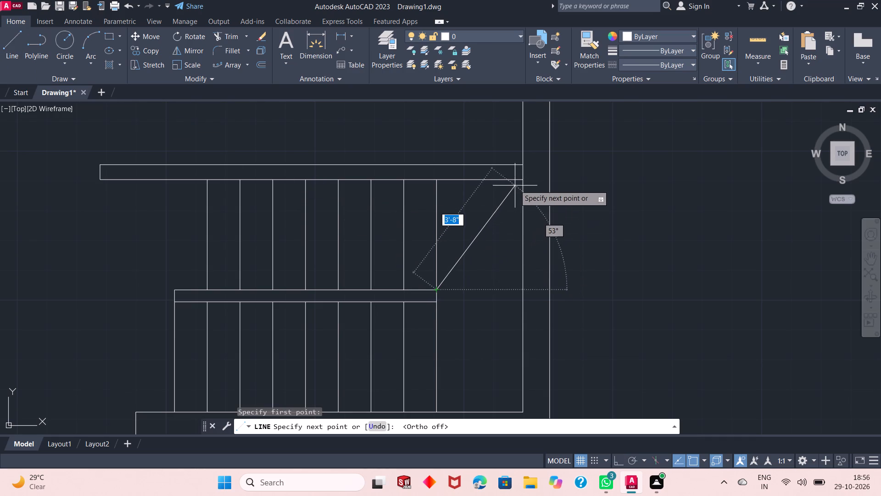
pyautogui.click(521, 180)
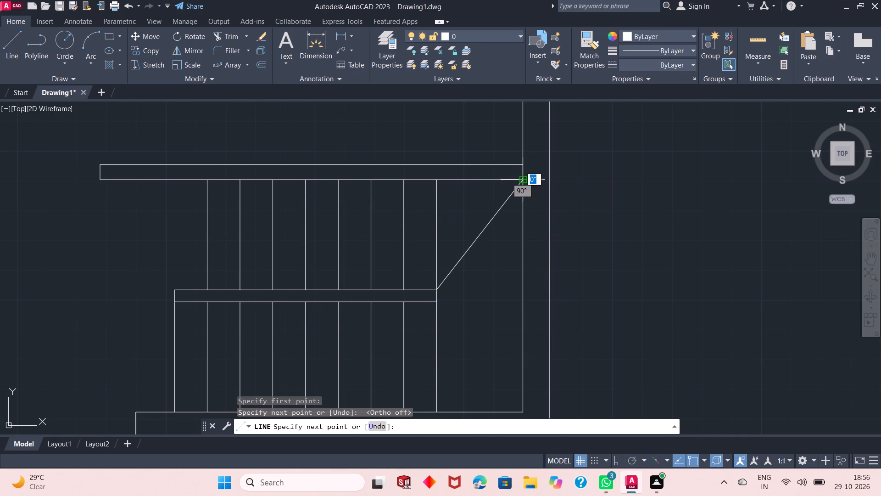
pyautogui.press('Escape')
pyautogui.press('space')
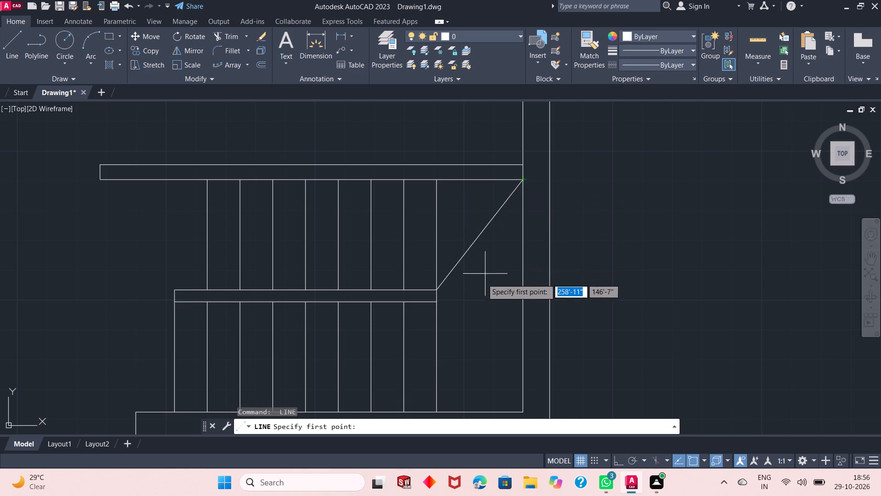
pyautogui.click(438, 302)
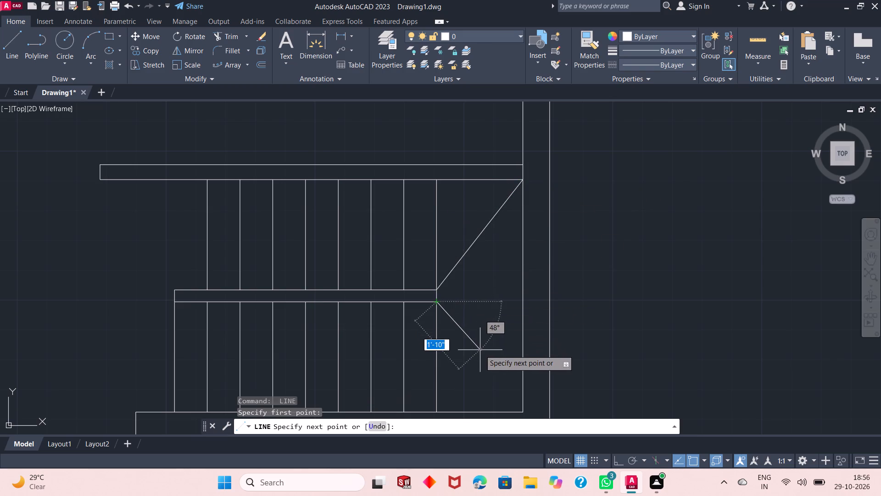
pyautogui.click(521, 411)
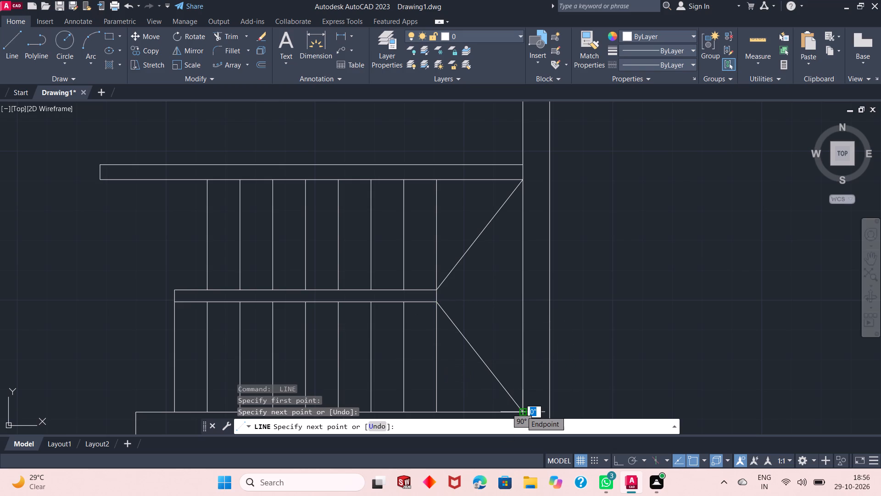
# Draw a horizontal landing line from the midpoint of the middle band's landing end to the right outer wall's inner face.
pyautogui.press('Escape')
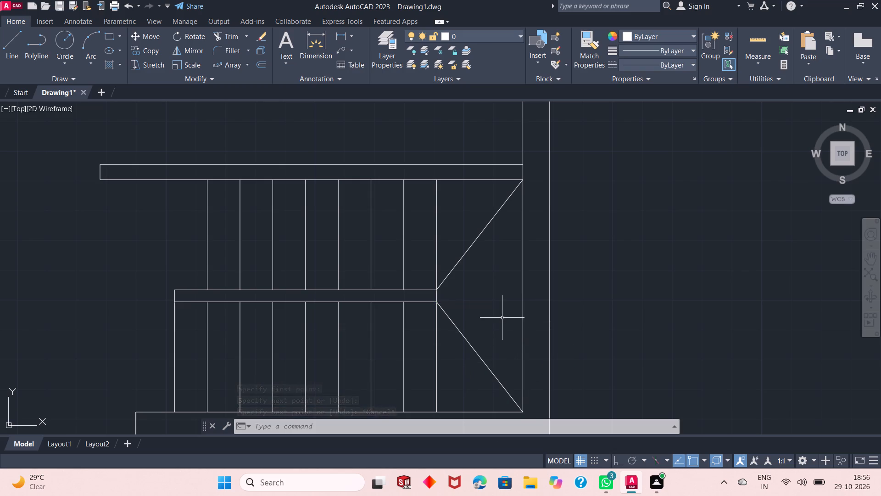
pyautogui.keyDown('ctrl'); pyautogui.scroll(2, 457, 293); pyautogui.keyUp('ctrl')
pyautogui.keyDown('ctrl'); pyautogui.scroll(-2, 457, 293); pyautogui.keyUp('ctrl')
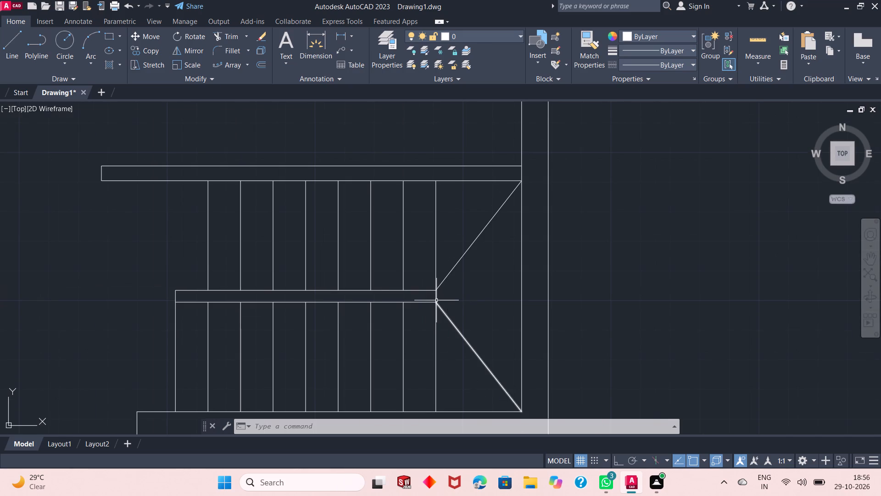
pyautogui.keyDown('ctrl'); pyautogui.scroll(2, 436, 300); pyautogui.keyUp('ctrl')
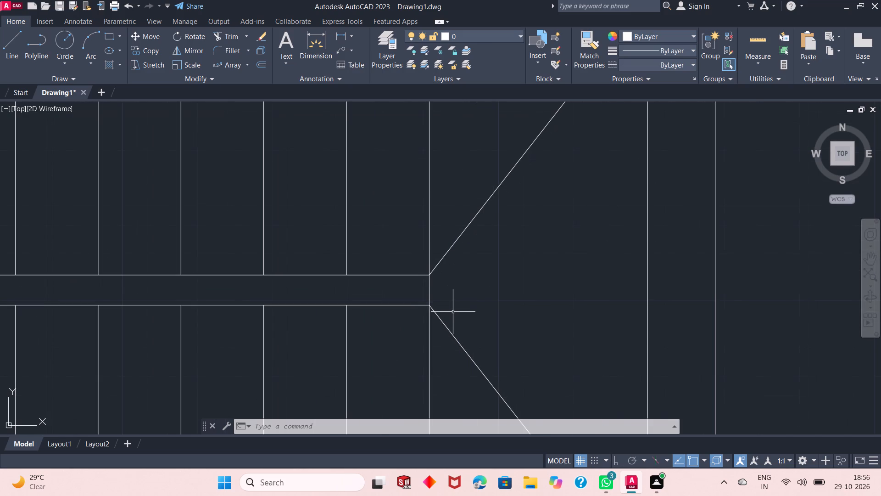
pyautogui.keyDown('ctrl'); pyautogui.scroll(-1, 453, 312); pyautogui.keyUp('ctrl')
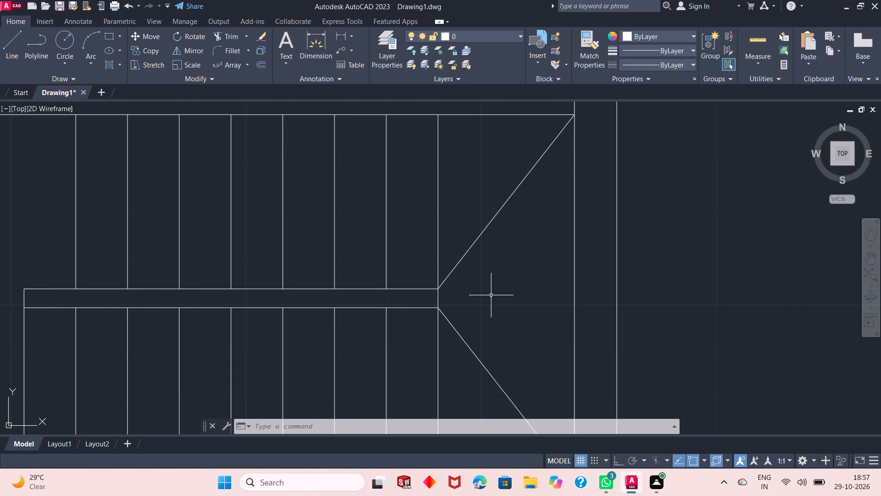
pyautogui.keyDown('ctrl'); pyautogui.scroll(-1, 490, 295); pyautogui.keyUp('ctrl')
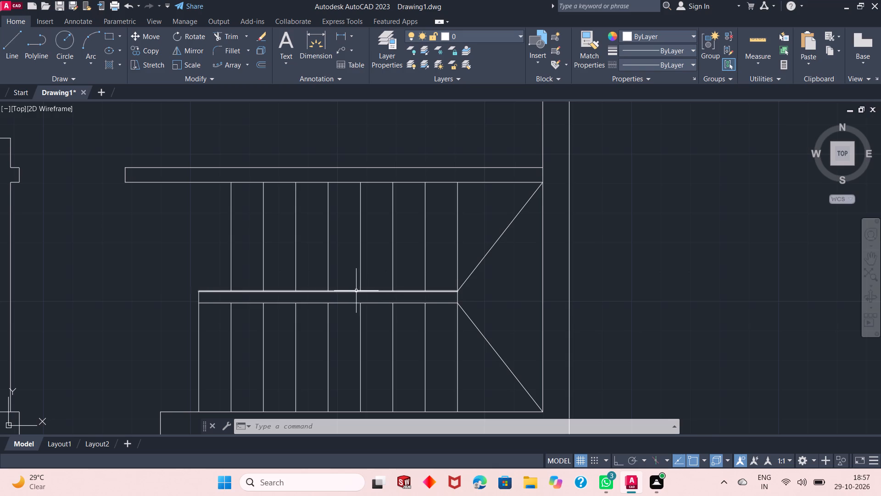
pyautogui.keyDown('ctrl'); pyautogui.scroll(-1, 368, 239); pyautogui.keyUp('ctrl')
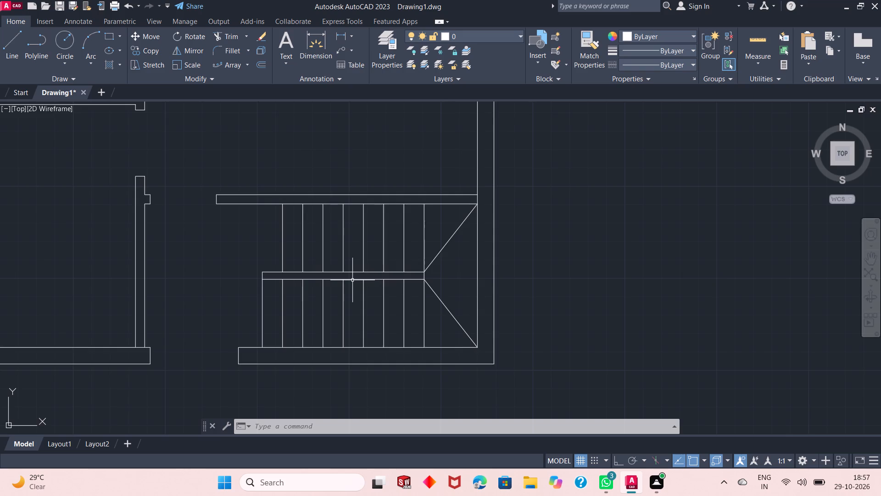
pyautogui.keyDown('ctrl'); pyautogui.scroll(1, 352, 280); pyautogui.keyUp('ctrl')
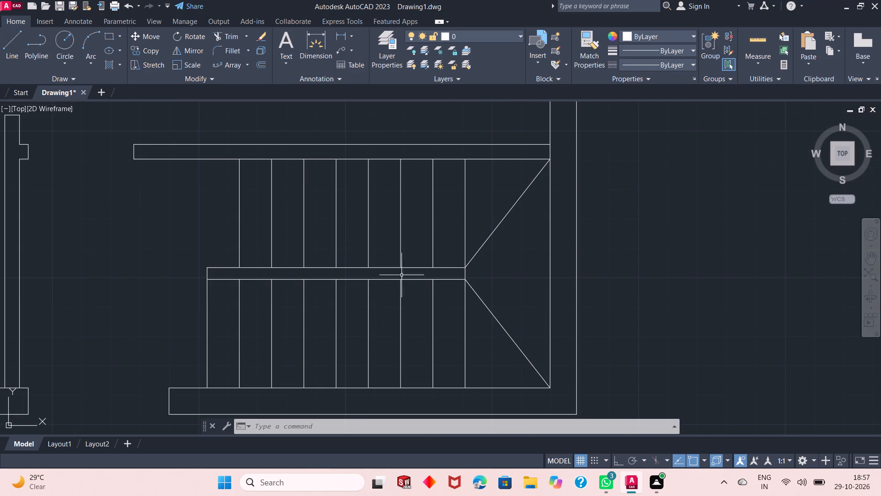
pyautogui.click(21, 54)
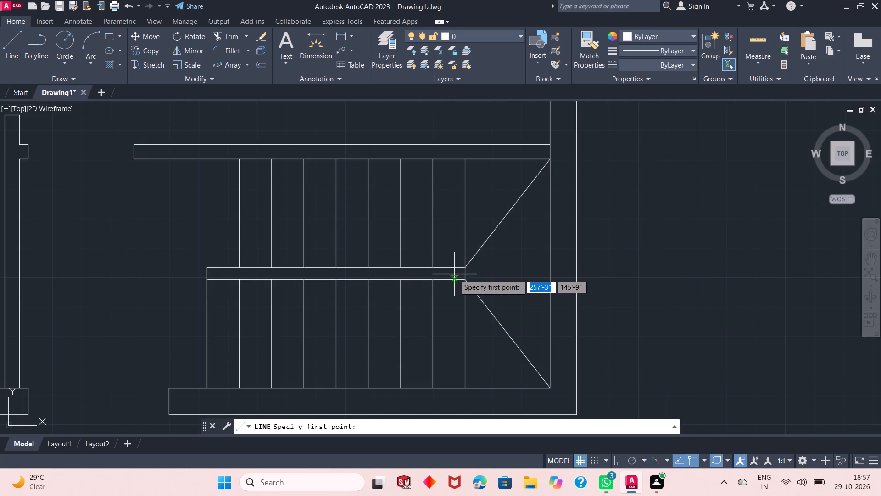
pyautogui.click(468, 273)
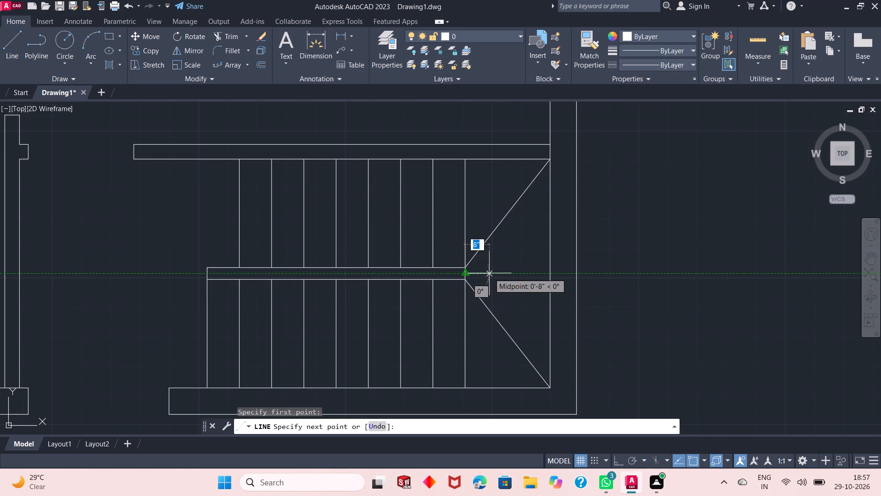
pyautogui.click(548, 273)
pyautogui.press('Return')
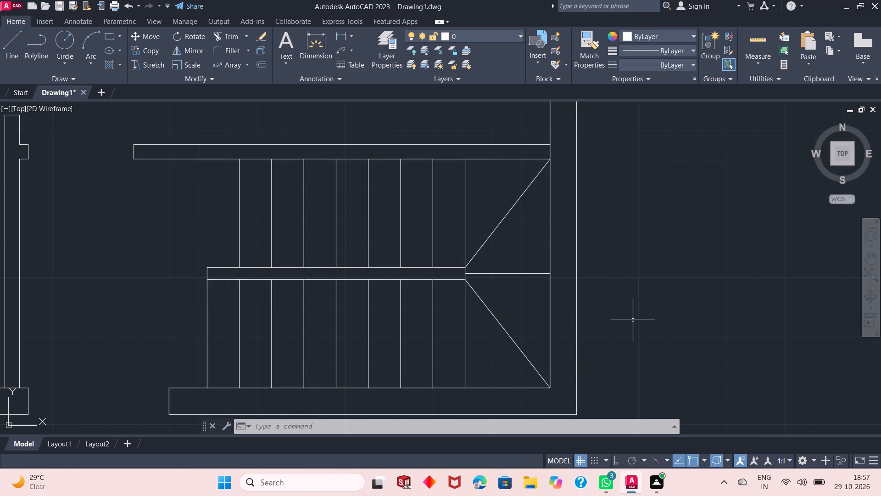
# With Ortho on, draw a horizontal direction line about 7'-6" long across the upper flight's treads, ending just inside the landing.
pyautogui.keyDown('ctrl'); pyautogui.scroll(-2, 617, 338); pyautogui.keyUp('ctrl')
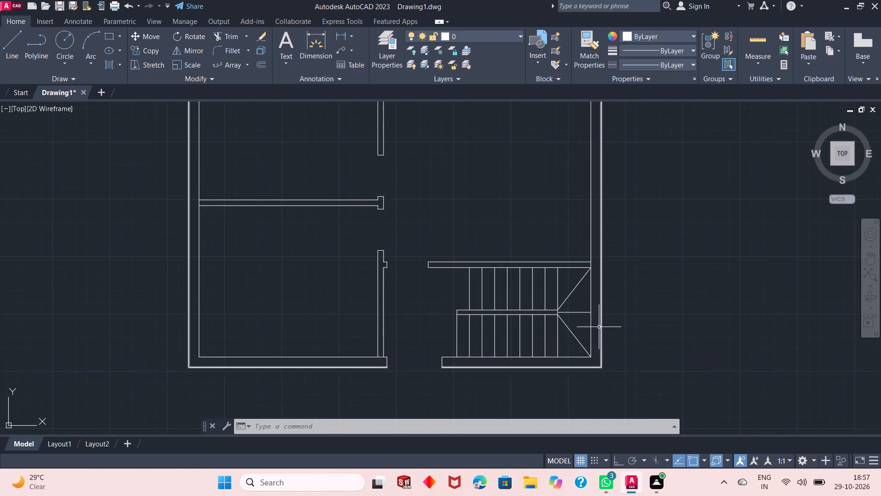
pyautogui.keyDown('ctrl'); pyautogui.scroll(1, 576, 315); pyautogui.keyUp('ctrl')
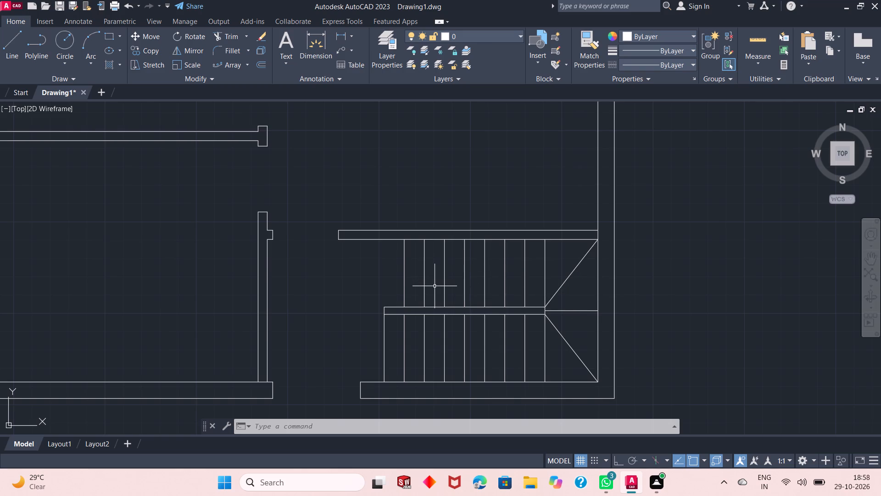
pyautogui.keyDown('ctrl'); pyautogui.scroll(-2, 435, 286); pyautogui.keyUp('ctrl')
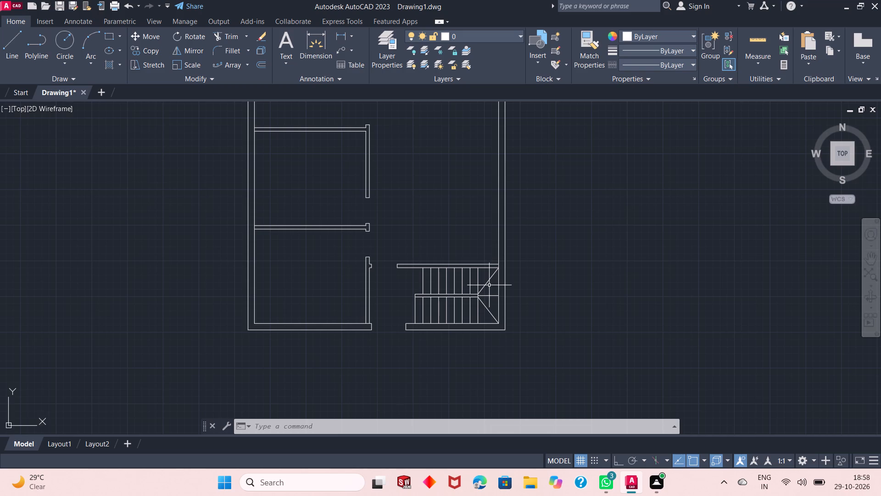
pyautogui.keyDown('ctrl'); pyautogui.scroll(1, 489, 285); pyautogui.keyUp('ctrl')
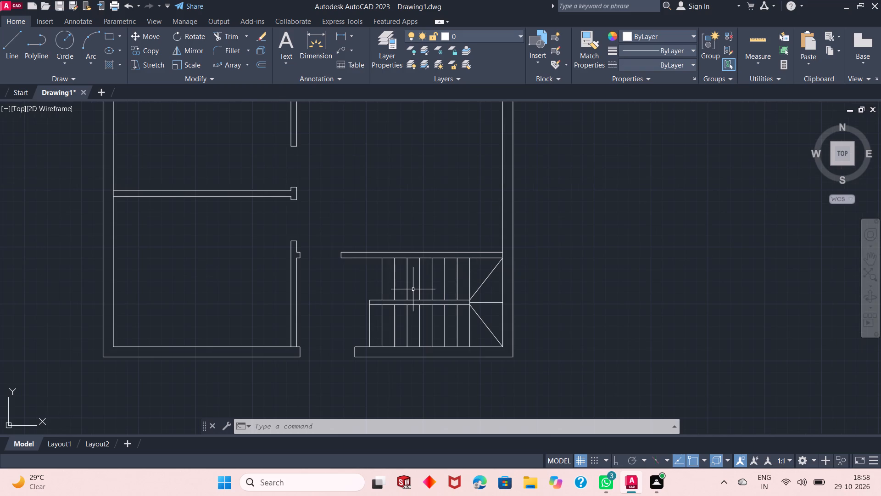
pyautogui.keyDown('ctrl'); pyautogui.scroll(1, 413, 290); pyautogui.keyUp('ctrl')
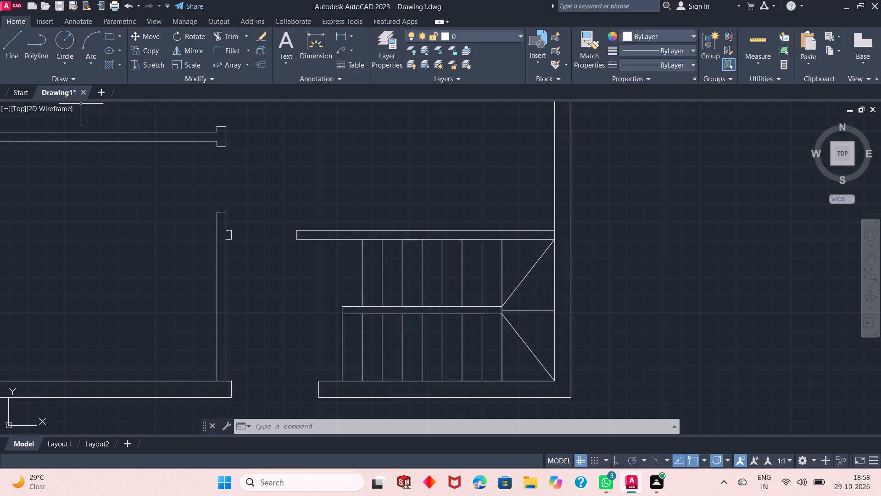
pyautogui.click(13, 56)
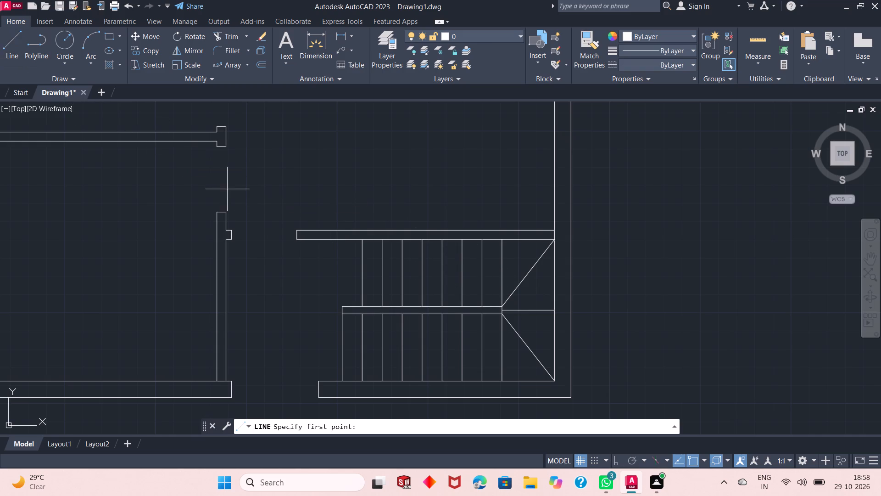
pyautogui.click(346, 271)
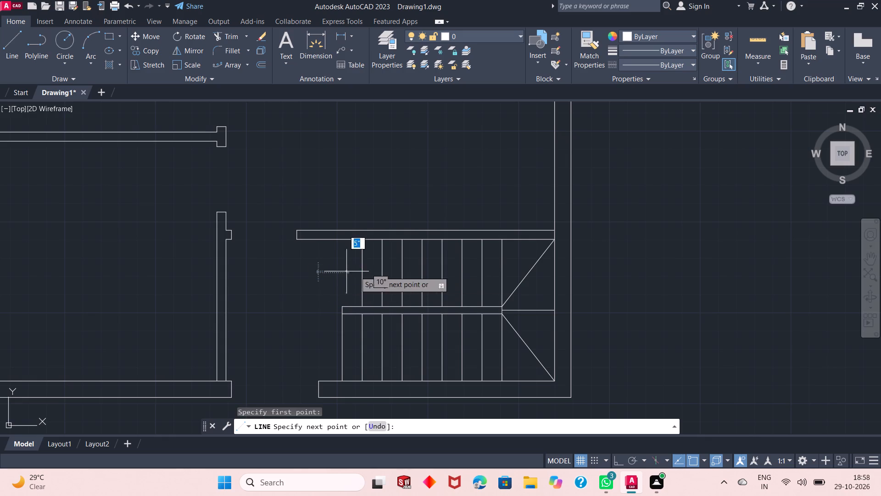
pyautogui.press('F8')
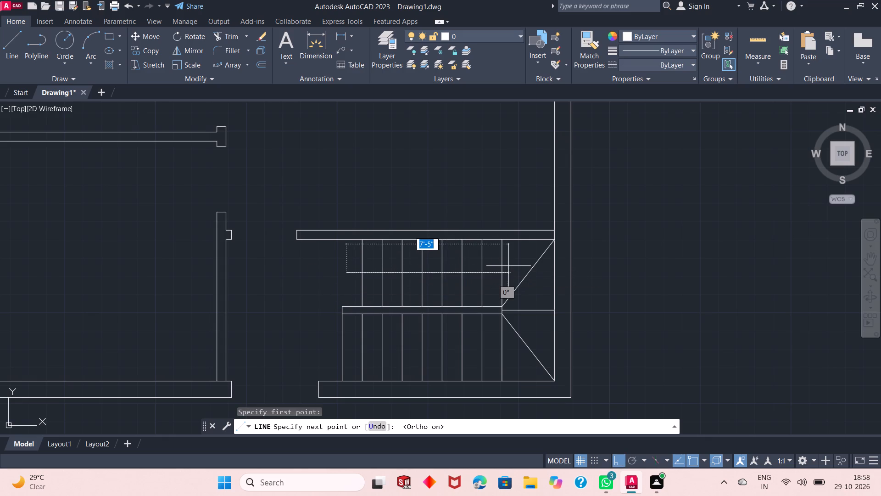
pyautogui.keyDown('ctrl'); pyautogui.scroll(2, 508, 266); pyautogui.keyUp('ctrl')
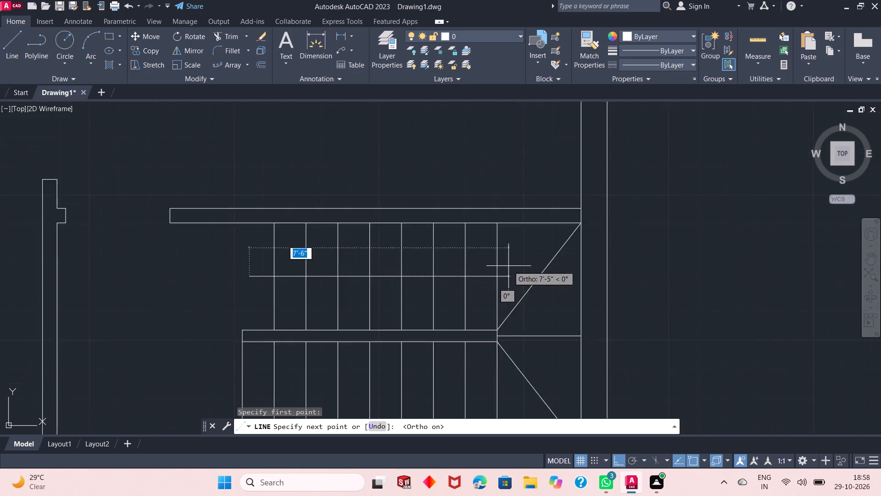
pyautogui.keyDown('ctrl'); pyautogui.scroll(2, 508, 266); pyautogui.keyUp('ctrl')
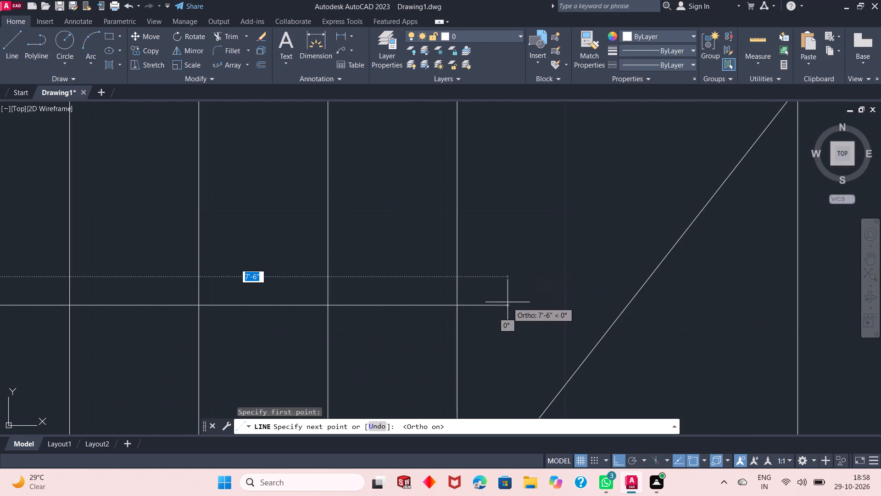
pyautogui.click(508, 302)
pyautogui.press('Return')
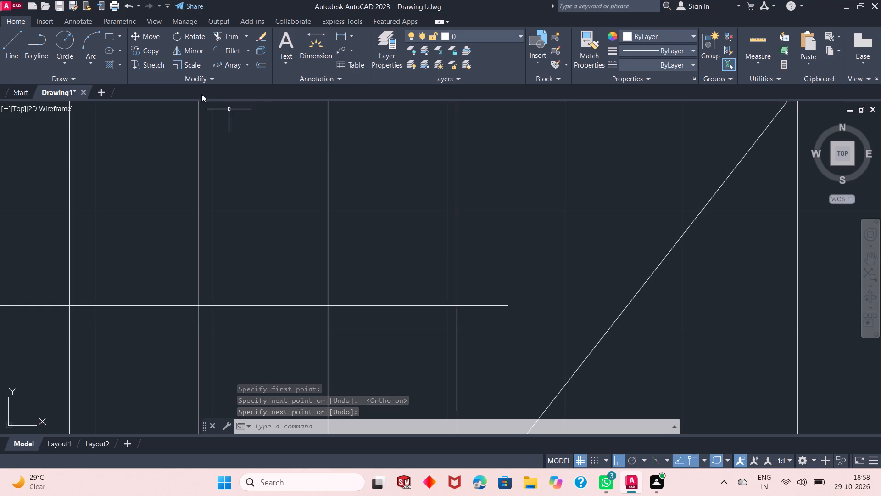
# With Ortho off, draw the arrowhead's upper stroke from the direction line's landing end, 6" long at 110°.
pyautogui.click(12, 40)
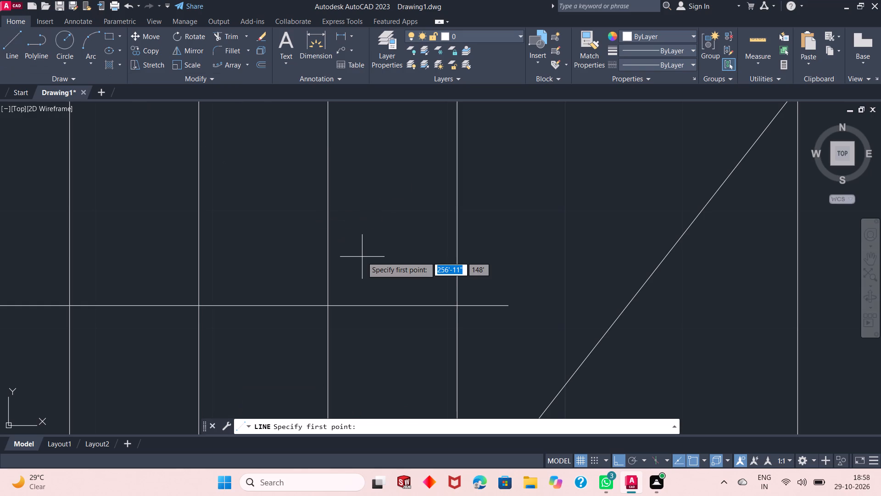
pyautogui.press('F8')
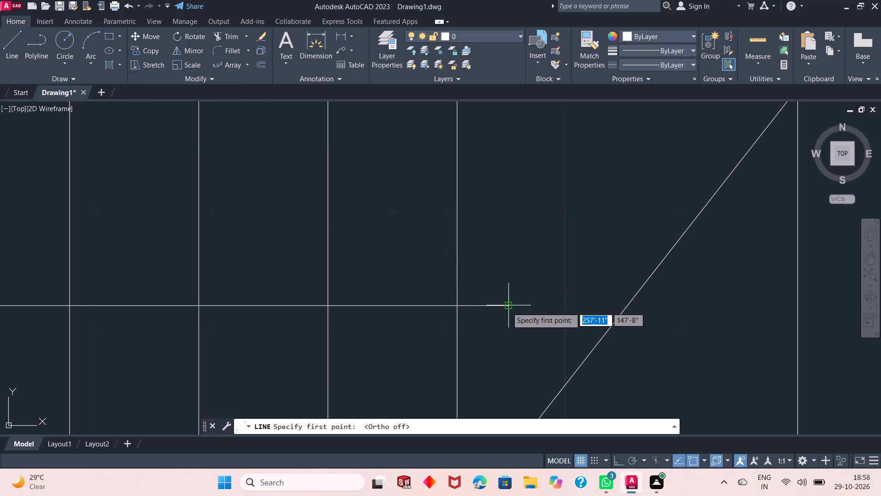
pyautogui.click(508, 307)
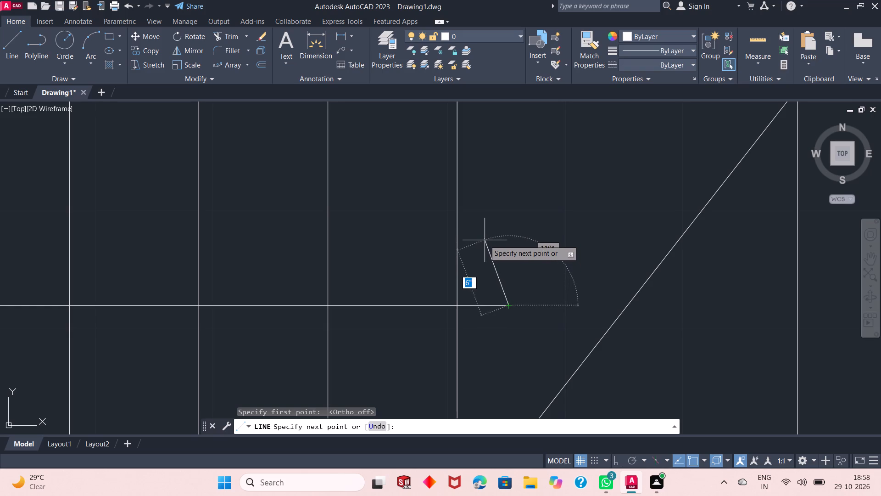
pyautogui.write('6"')
pyautogui.press('Tab')
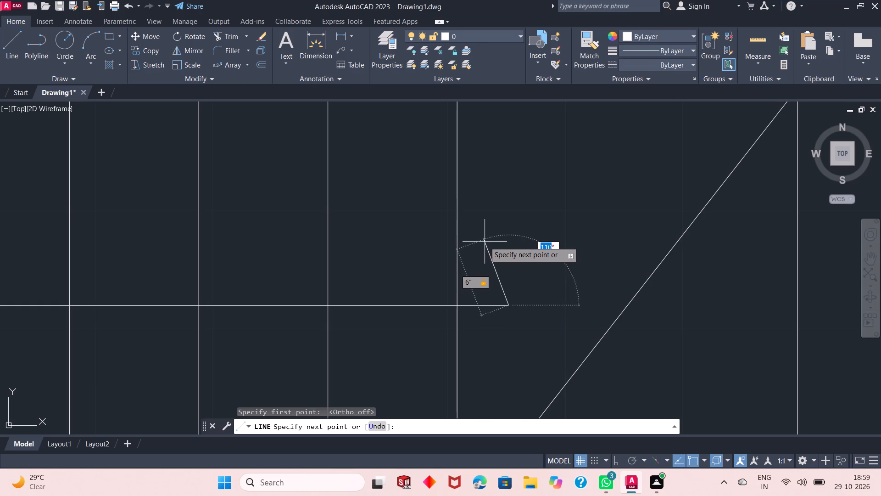
pyautogui.write('110')
pyautogui.press('Return')
pyautogui.press('space')
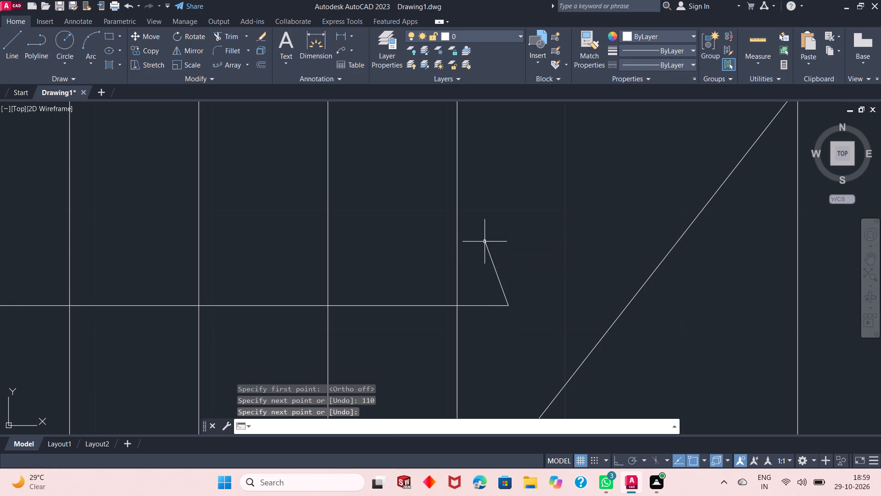
# Draw the arrowhead's lower stroke from the same tip, 6" long at 110° on the downward side.
pyautogui.press('space')
pyautogui.click(507, 307)
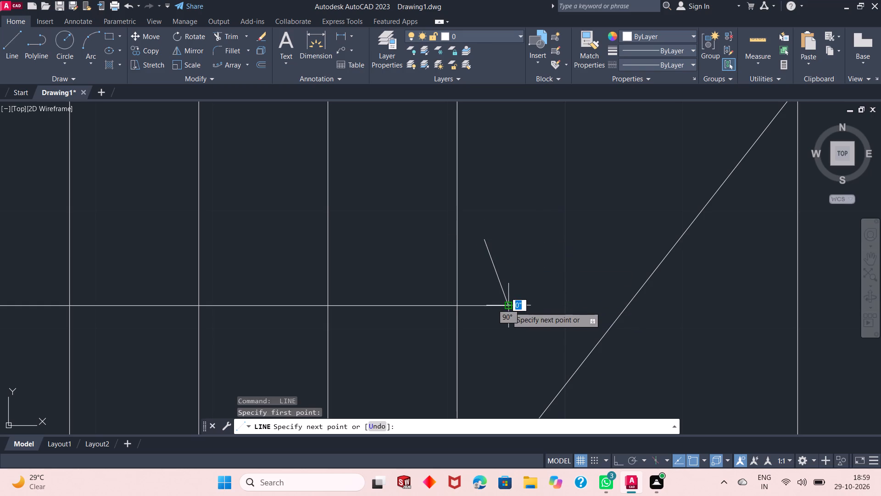
pyautogui.write('6"')
pyautogui.press('Tab')
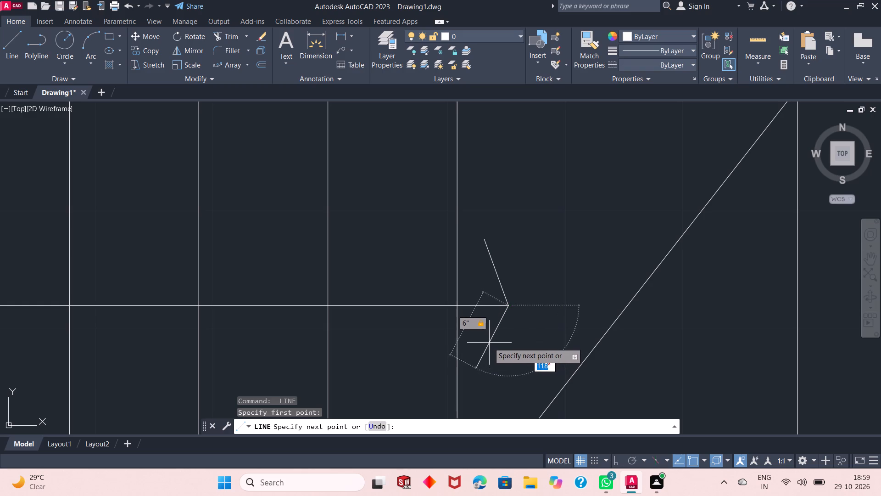
pyautogui.write('110')
pyautogui.press('Return')
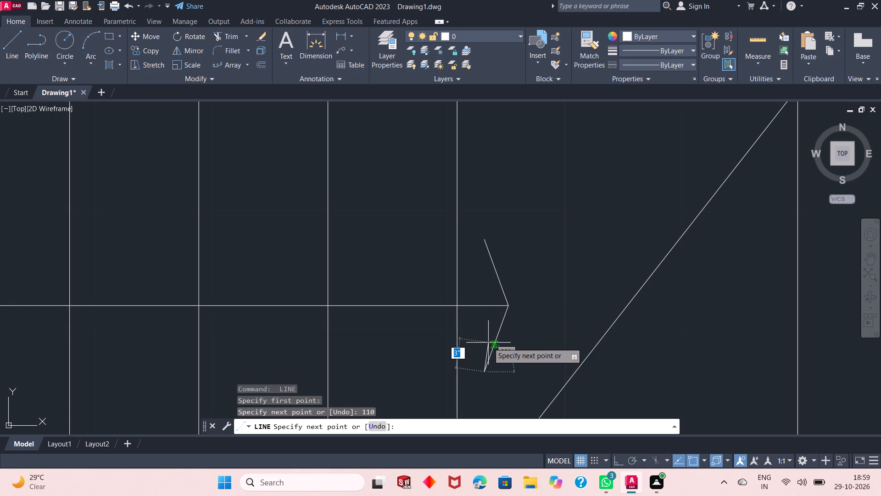
pyautogui.press('Return')
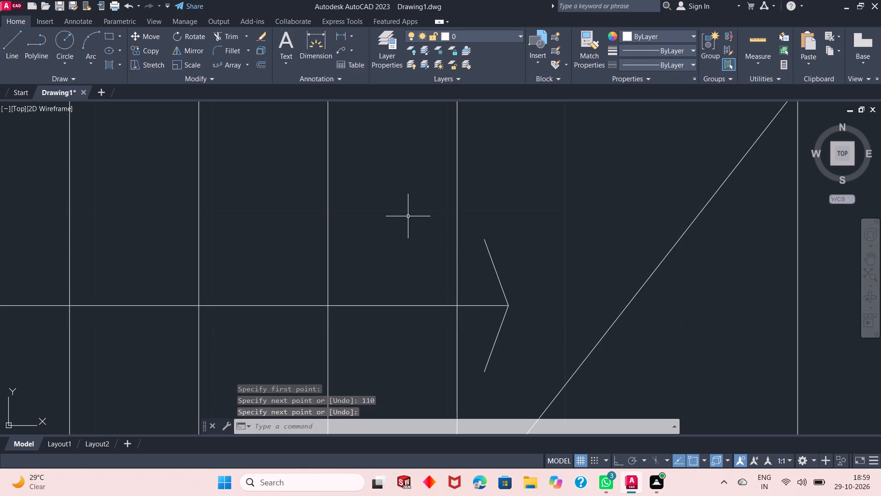
pyautogui.keyDown('ctrl'); pyautogui.scroll(-3, 408, 216); pyautogui.keyUp('ctrl')
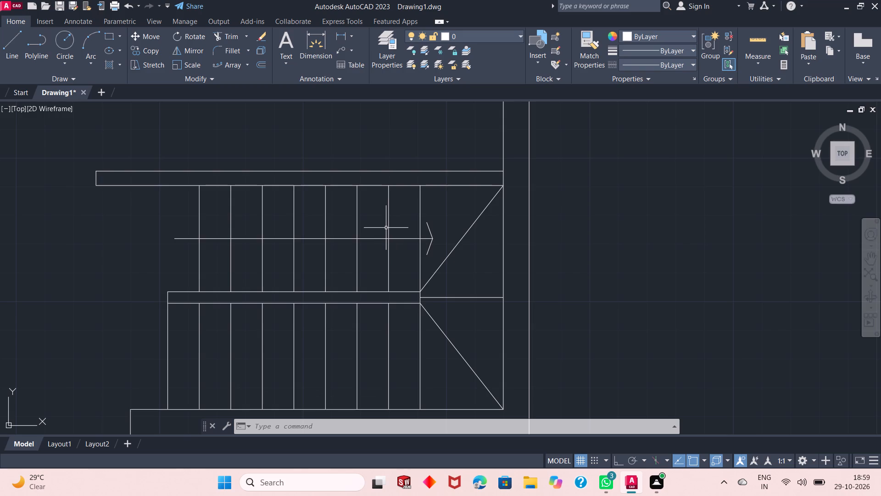
pyautogui.keyDown('ctrl'); pyautogui.scroll(-1, 386, 228); pyautogui.keyUp('ctrl')
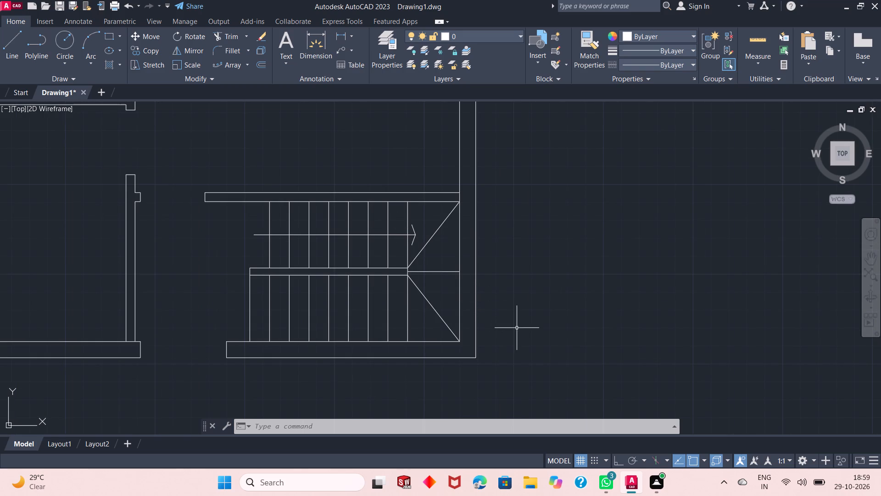
pyautogui.keyDown('ctrl'); pyautogui.scroll(-1, 517, 328); pyautogui.keyUp('ctrl')
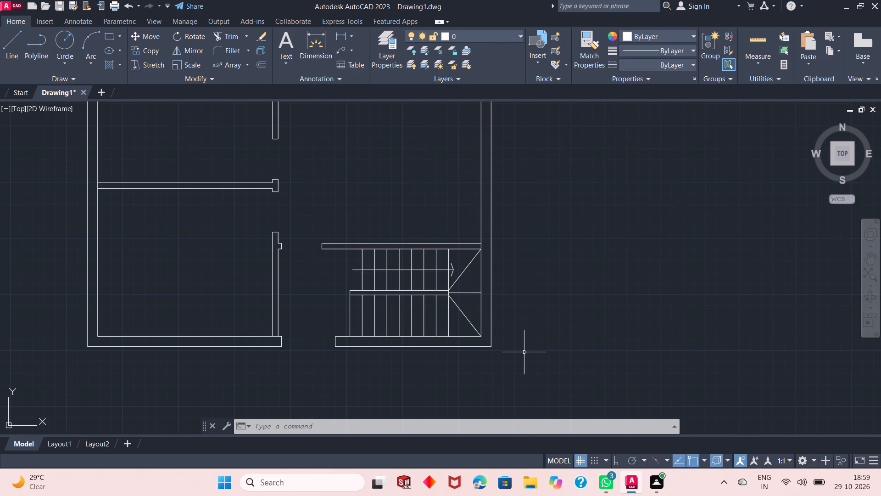
# Examine the floor plan around the staircase and quick-measure the hall between the central partition and the right outer wall.
pyautogui.keyDown('ctrl'); pyautogui.scroll(-1, 524, 353); pyautogui.keyUp('ctrl')
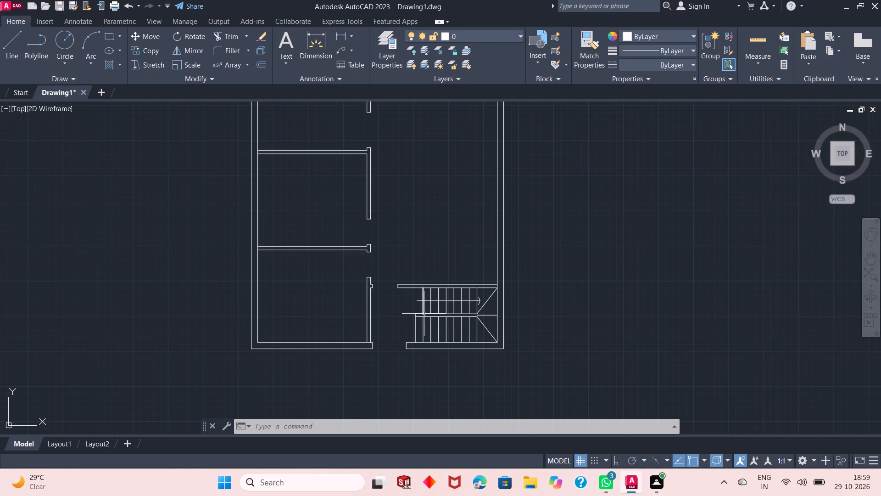
pyautogui.keyDown('ctrl'); pyautogui.scroll(2, 362, 247); pyautogui.keyUp('ctrl')
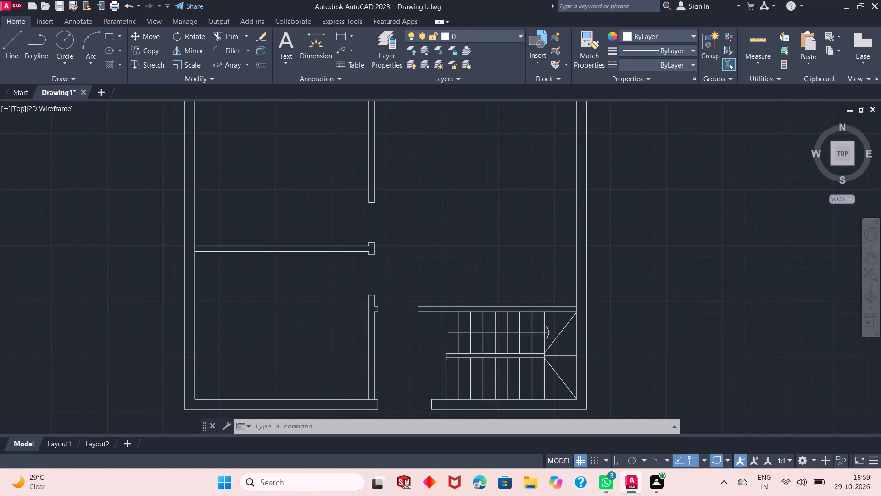
pyautogui.keyDown('ctrl'); pyautogui.scroll(1, 362, 247); pyautogui.keyUp('ctrl')
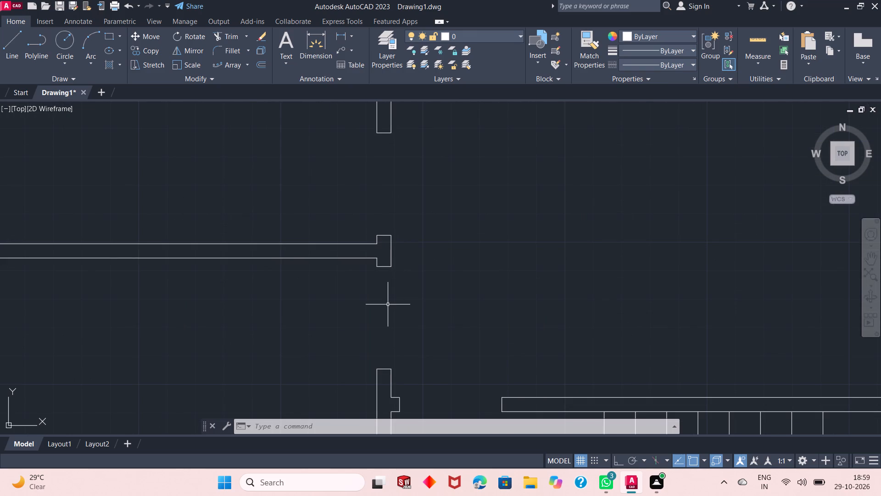
pyautogui.keyDown('ctrl'); pyautogui.scroll(-3, 414, 314); pyautogui.keyUp('ctrl')
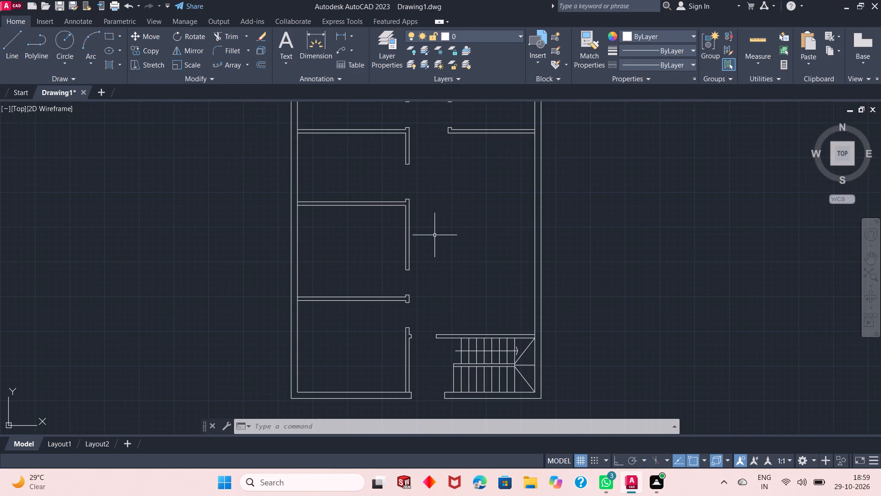
pyautogui.keyDown('ctrl'); pyautogui.scroll(1, 408, 210); pyautogui.keyUp('ctrl')
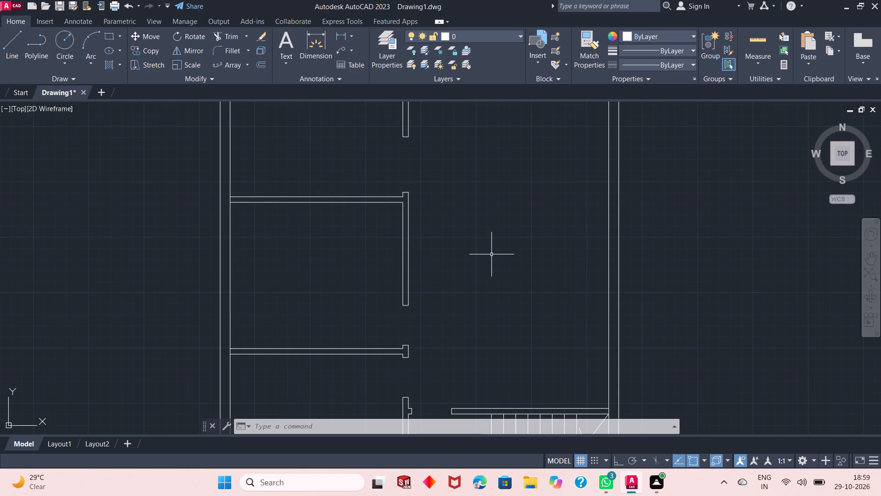
pyautogui.click(751, 46)
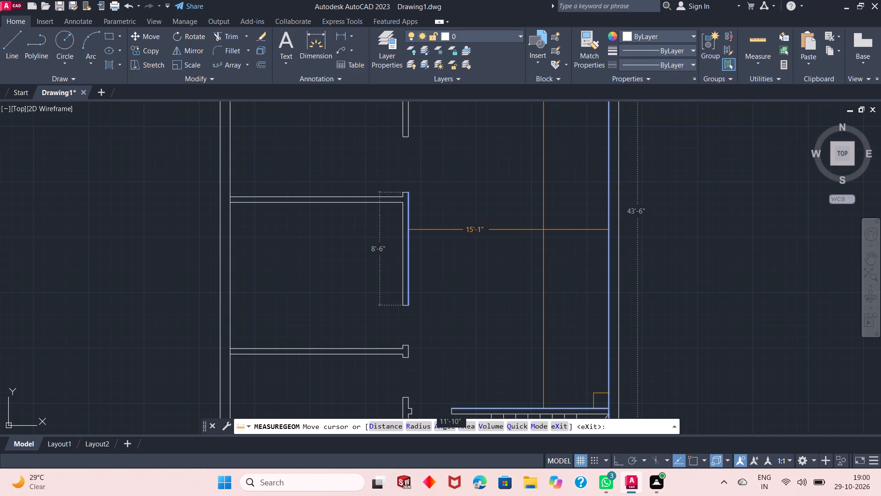
pyautogui.press('Escape')
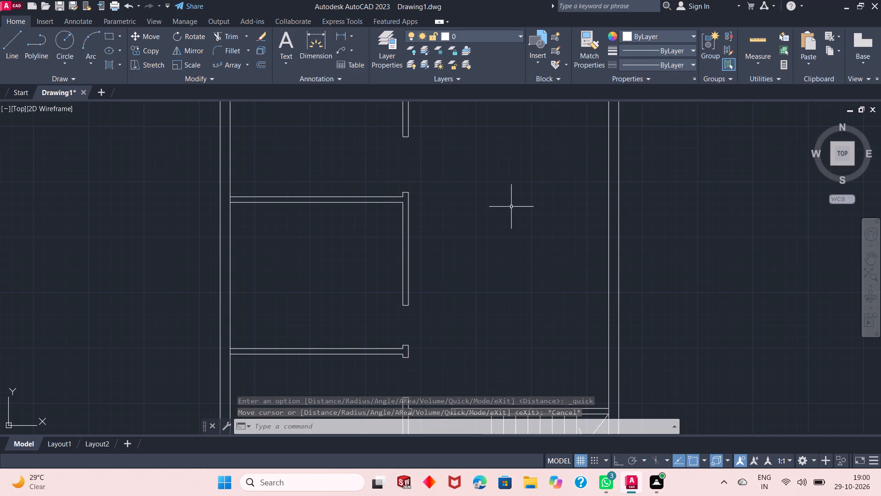
pyautogui.keyDown('ctrl'); pyautogui.scroll(-1, 511, 207); pyautogui.keyUp('ctrl')
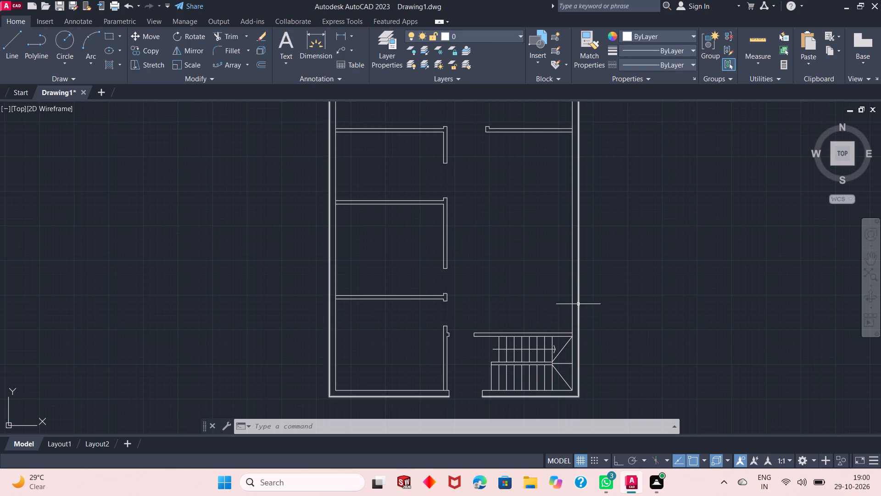
pyautogui.keyDown('ctrl'); pyautogui.scroll(2, 567, 339); pyautogui.keyUp('ctrl')
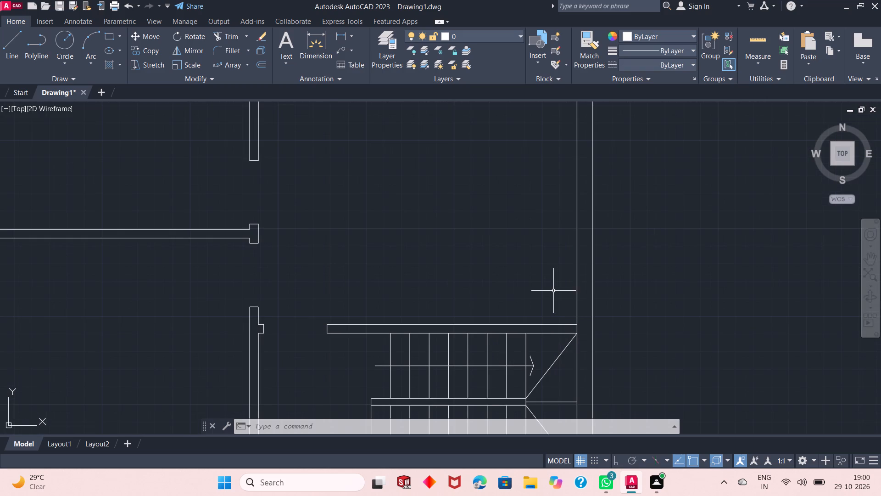
pyautogui.keyDown('ctrl'); pyautogui.scroll(-2, 553, 291); pyautogui.keyUp('ctrl')
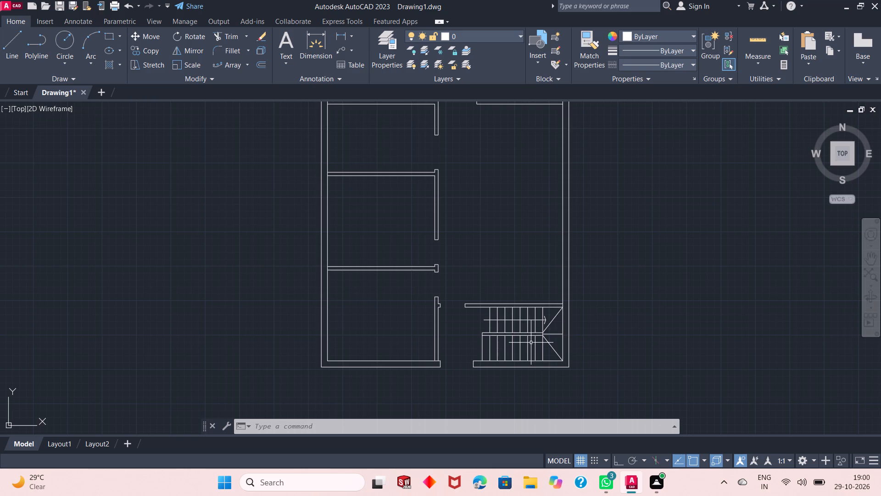
pyautogui.keyDown('ctrl'); pyautogui.scroll(-1, 531, 343); pyautogui.keyUp('ctrl')
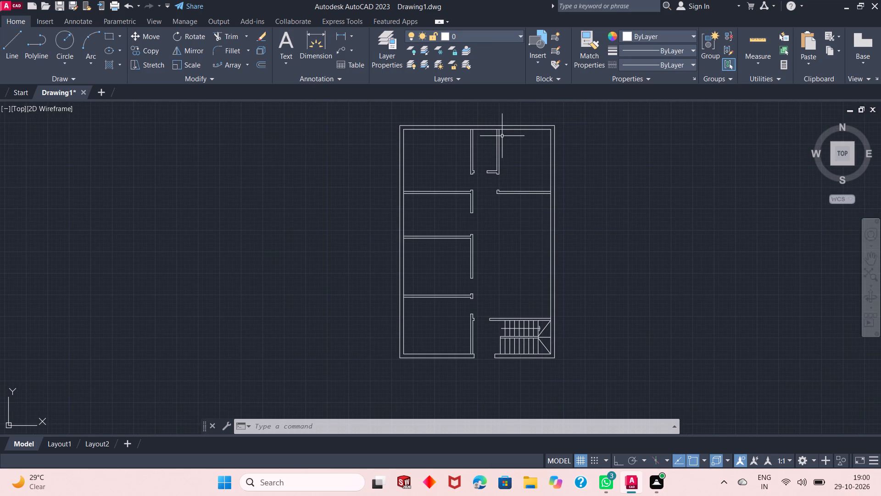
# Make the yellow Layer3 the current layer.
pyautogui.keyDown('ctrl'); pyautogui.scroll(1, 502, 135); pyautogui.keyUp('ctrl')
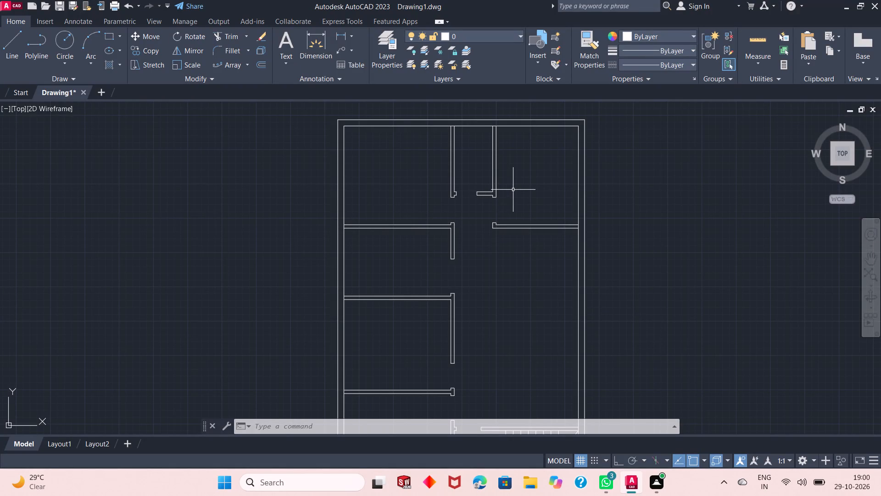
pyautogui.keyDown('ctrl'); pyautogui.scroll(2, 468, 210); pyautogui.keyUp('ctrl')
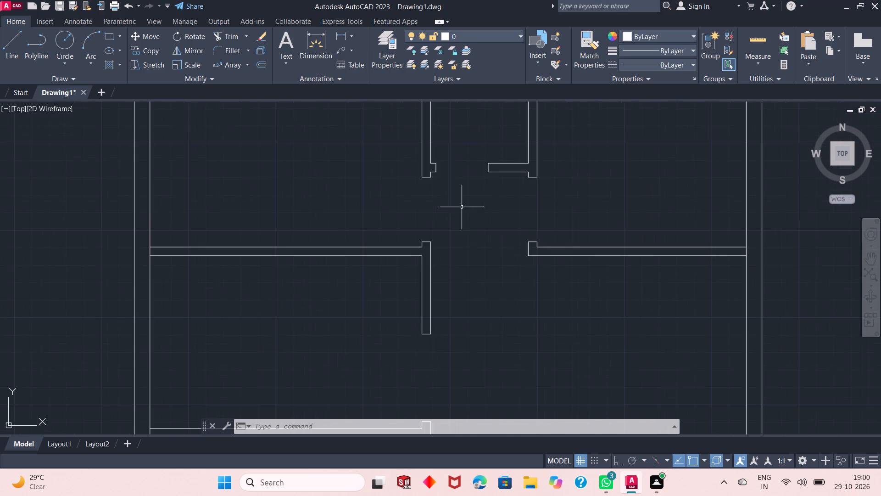
pyautogui.click(506, 38)
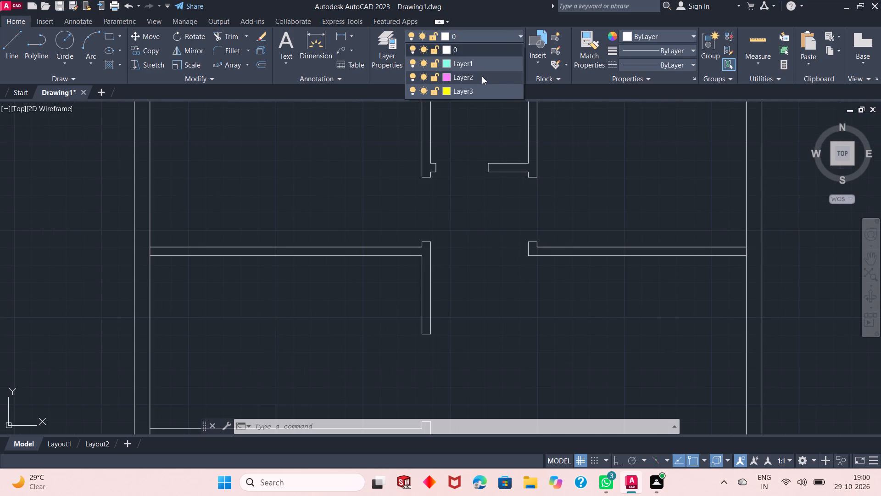
pyautogui.click(479, 90)
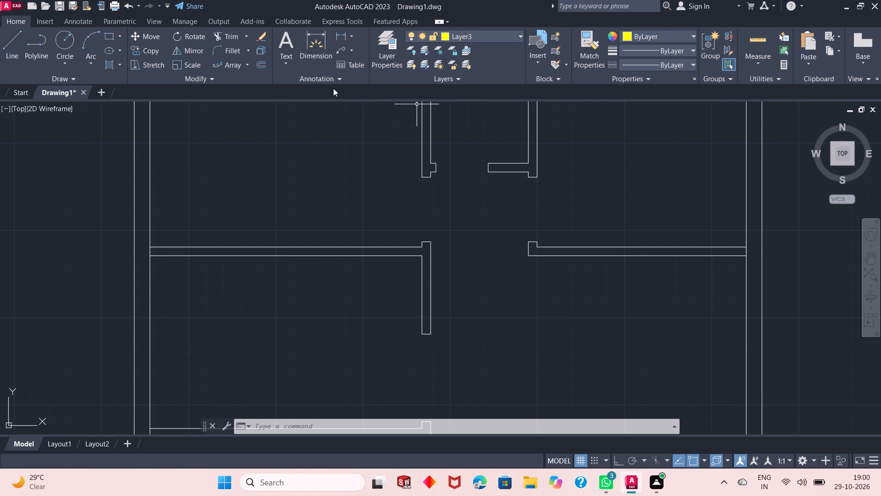
# With Ortho on, draw a closed 3' by 1" door leaf from the lower jamb's corridor-side corner into the upper-left room.
pyautogui.click(21, 52)
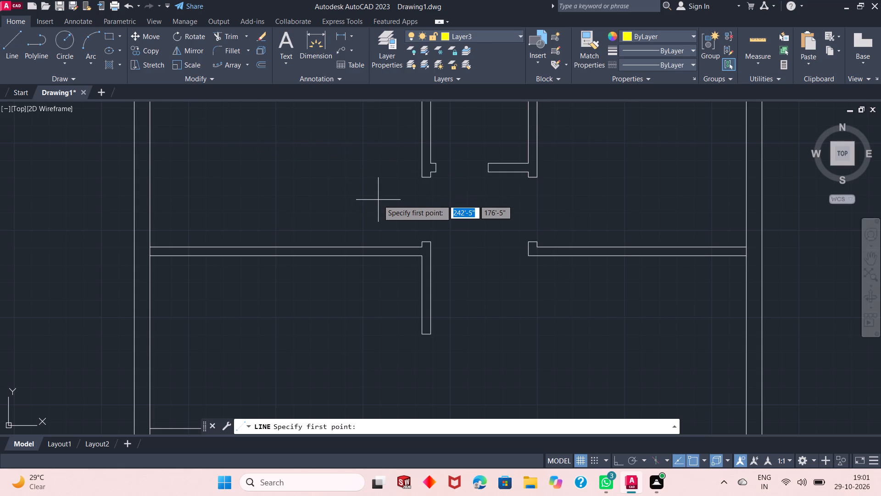
pyautogui.click(432, 240)
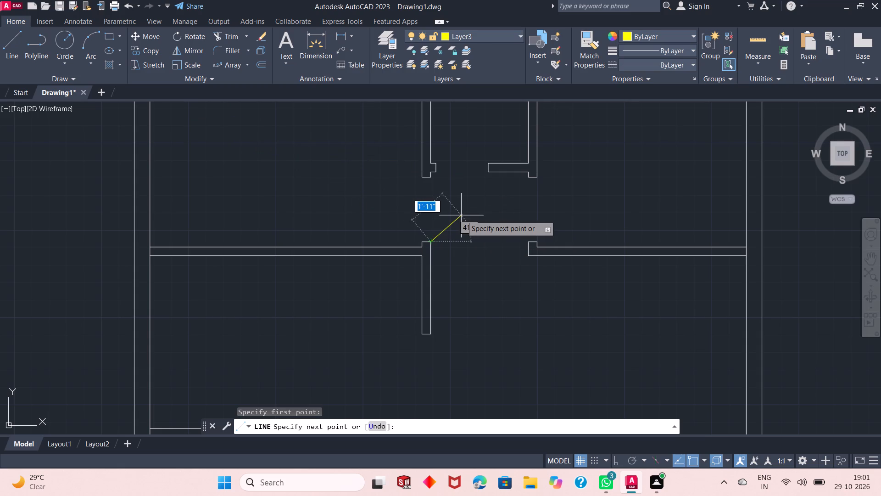
pyautogui.press('F8')
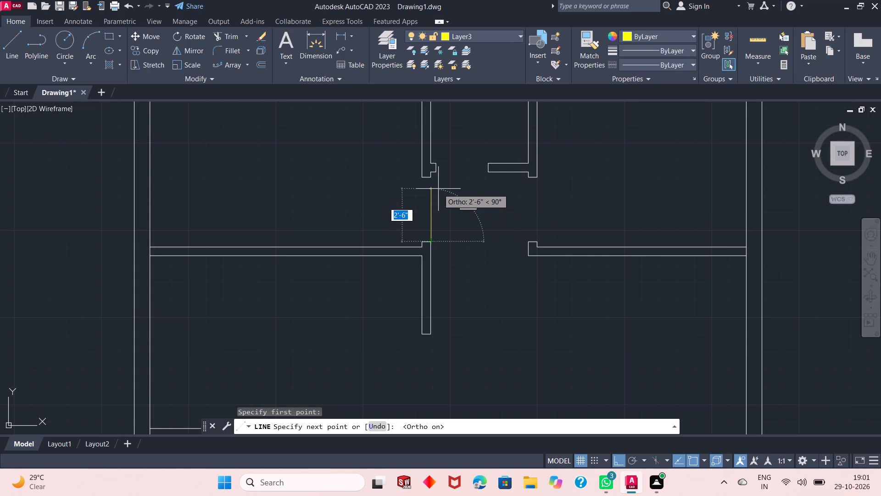
pyautogui.keyDown('ctrl'); pyautogui.scroll(1, 429, 187); pyautogui.keyUp('ctrl')
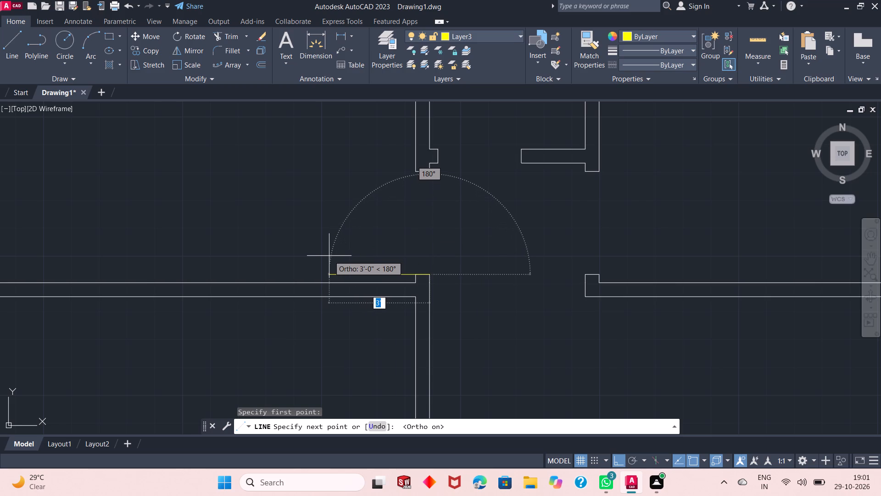
pyautogui.press('3')
pyautogui.press("'")
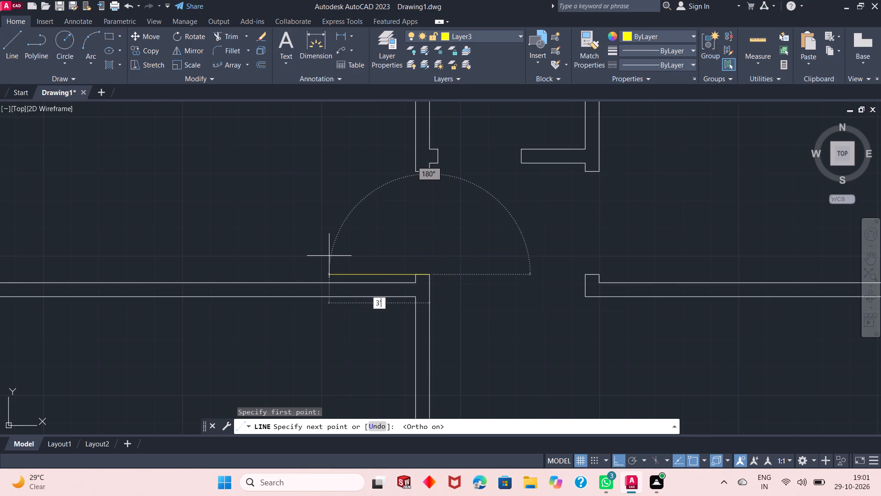
pyautogui.press('Return')
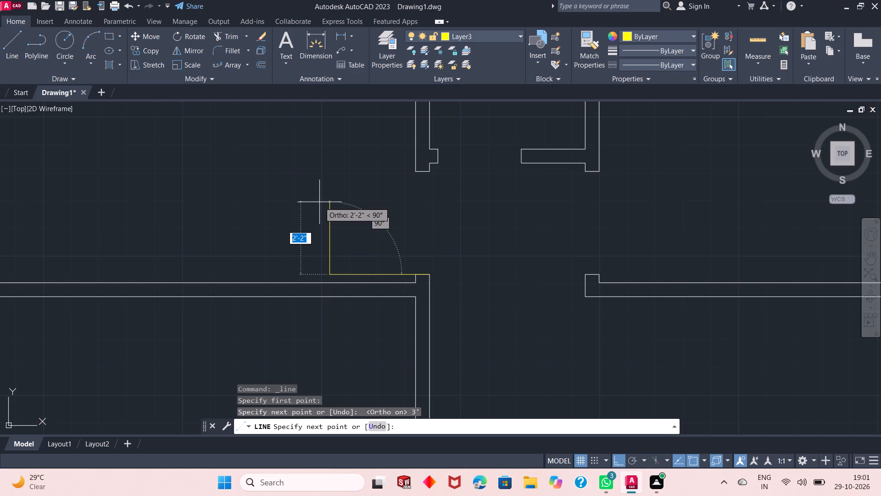
pyautogui.write('1"')
pyautogui.press('Return')
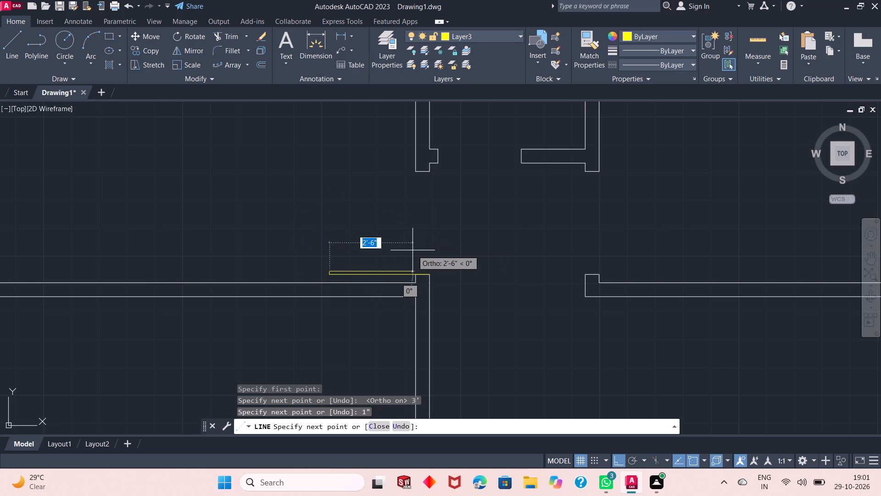
pyautogui.write("3'")
pyautogui.press('Return')
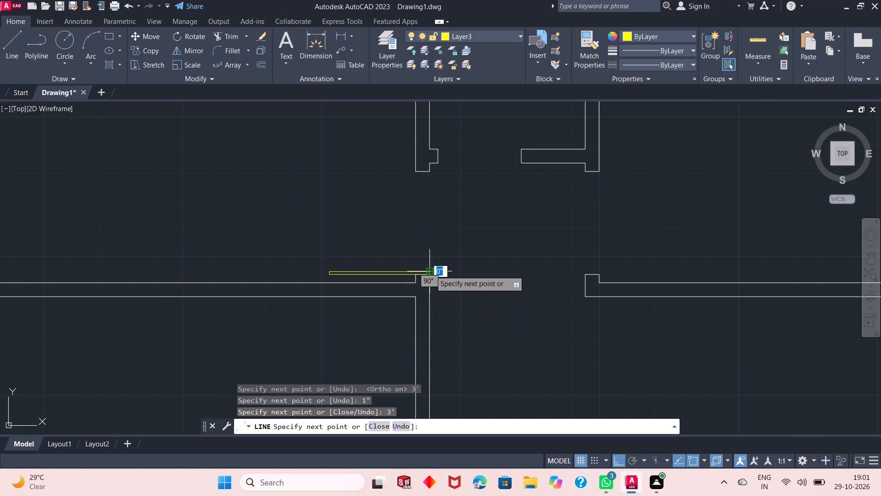
pyautogui.keyDown('ctrl'); pyautogui.scroll(5, 430, 271); pyautogui.keyUp('ctrl')
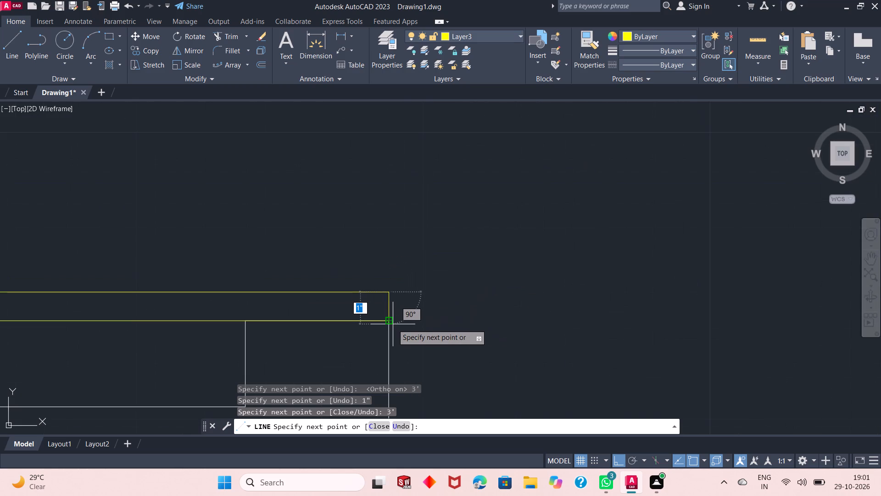
pyautogui.click(390, 321)
pyautogui.press('Return')
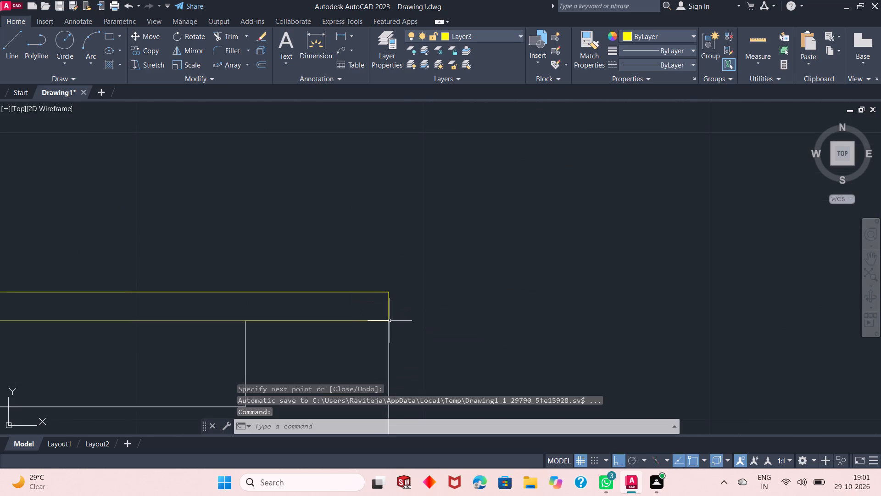
# Draw the door swing as a start-end-radius arc from the upper jamb's room-side corner to the leaf's free upper corner, radius 3'.
pyautogui.keyDown('ctrl'); pyautogui.scroll(-3, 457, 358); pyautogui.keyUp('ctrl')
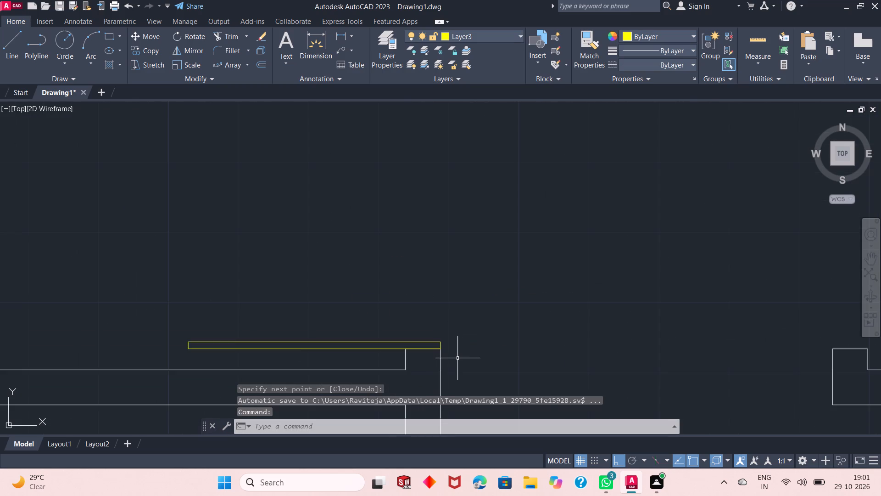
pyautogui.keyDown('ctrl'); pyautogui.scroll(-2, 457, 358); pyautogui.keyUp('ctrl')
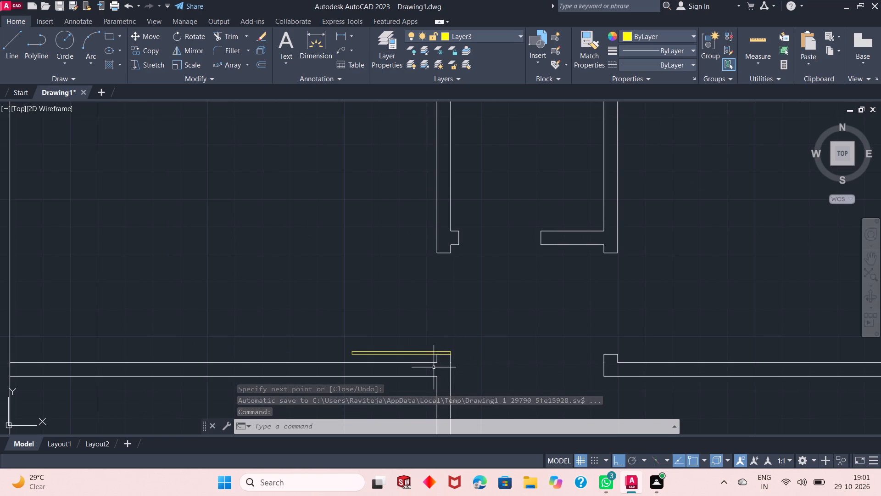
pyautogui.keyDown('ctrl'); pyautogui.scroll(1, 434, 367); pyautogui.keyUp('ctrl')
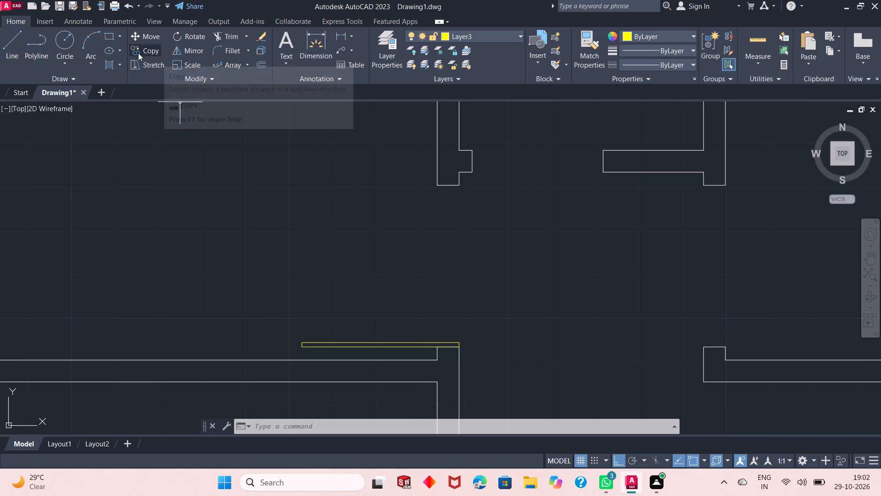
pyautogui.click(100, 55)
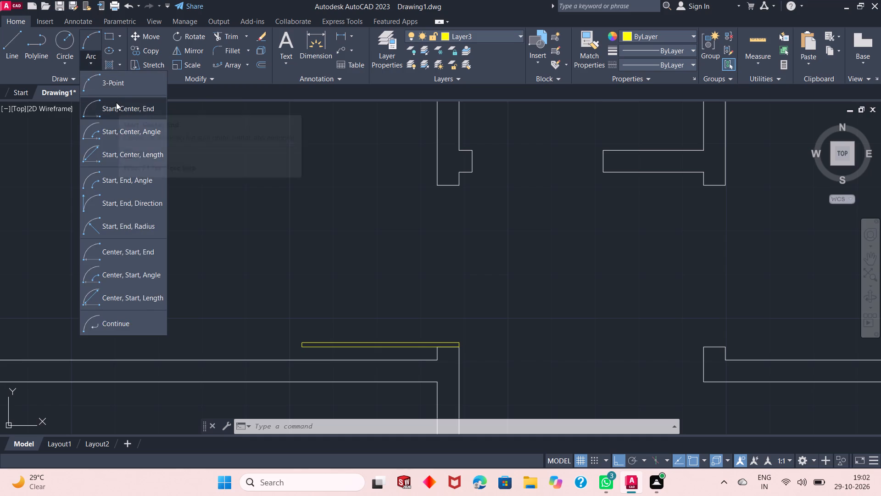
pyautogui.click(128, 215)
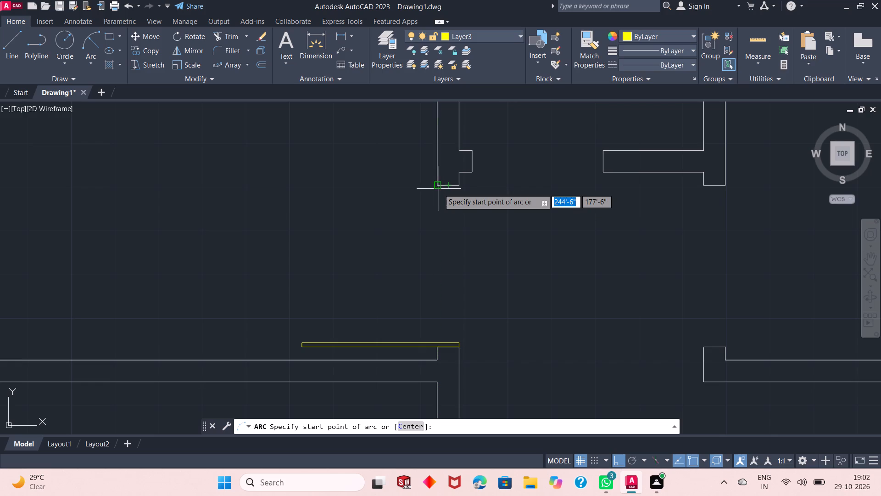
pyautogui.click(438, 187)
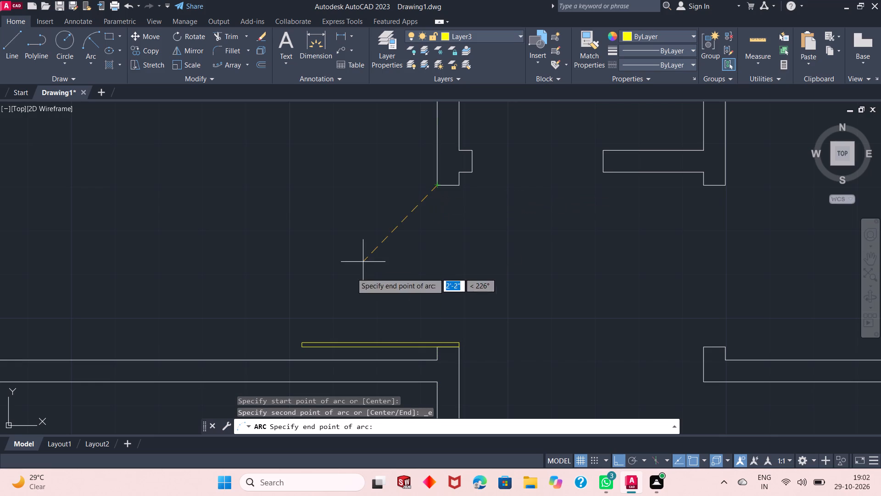
pyautogui.moveTo(305, 342); pyautogui.dragTo(355, 275)
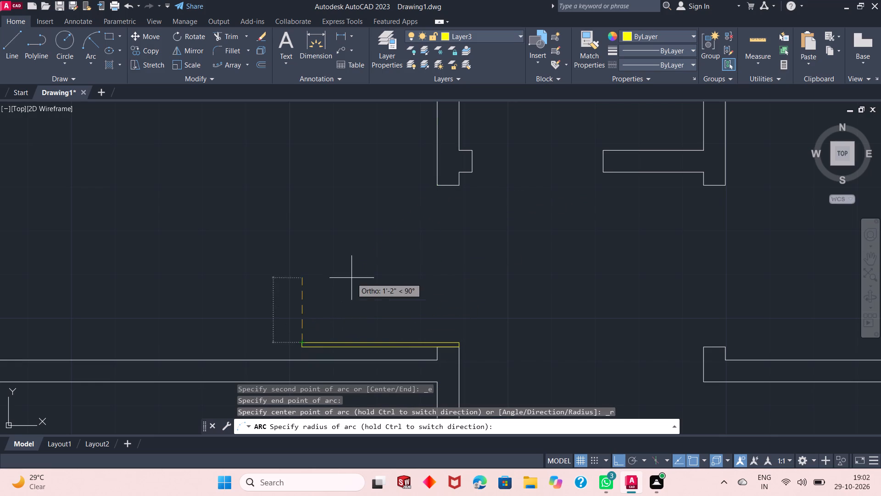
pyautogui.moveTo(355, 275); pyautogui.dragTo(452, 247)
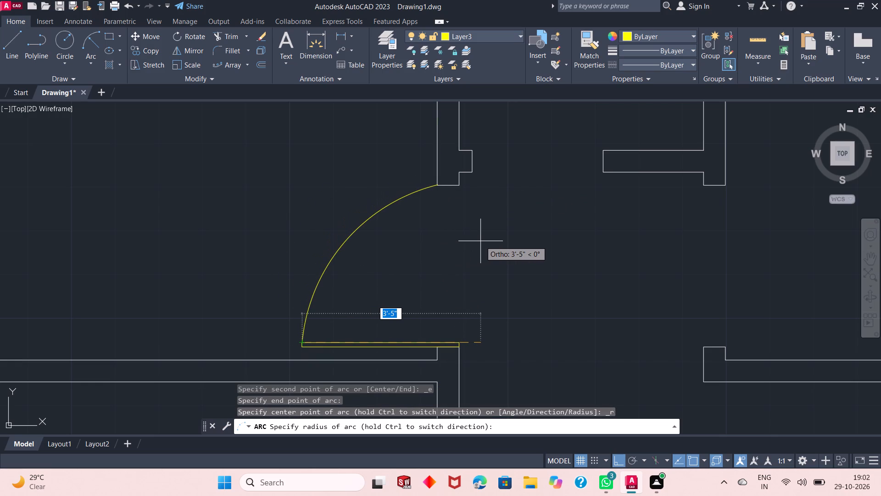
pyautogui.write("3'")
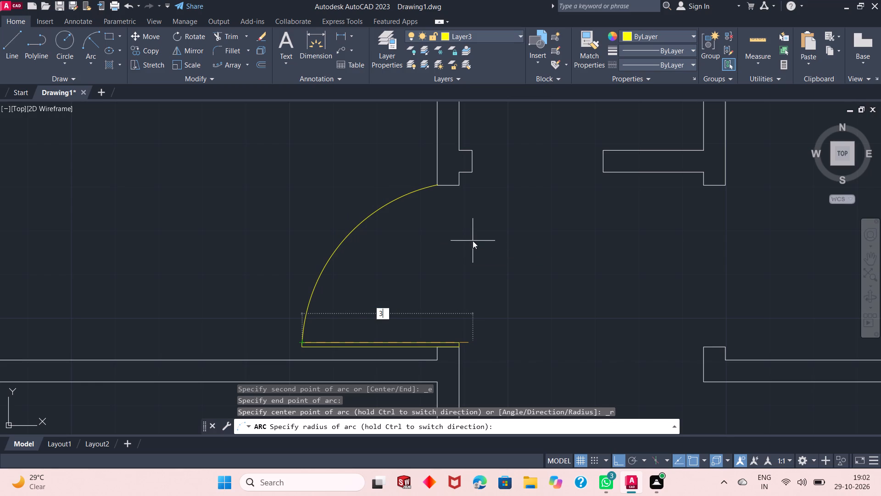
pyautogui.press('Return')
pyautogui.keyDown('ctrl'); pyautogui.scroll(-2, 387, 225); pyautogui.keyUp('ctrl')
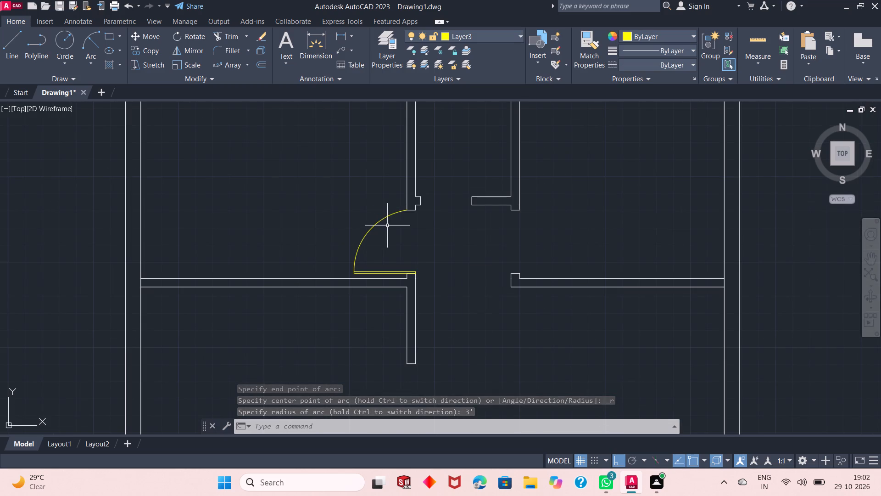
# Draw a closed 2'6" by 1" door leaf from the left jamb's corridor-side corner up into the narrow upper-middle room.
pyautogui.keyDown('ctrl'); pyautogui.scroll(-1, 424, 277); pyautogui.keyUp('ctrl')
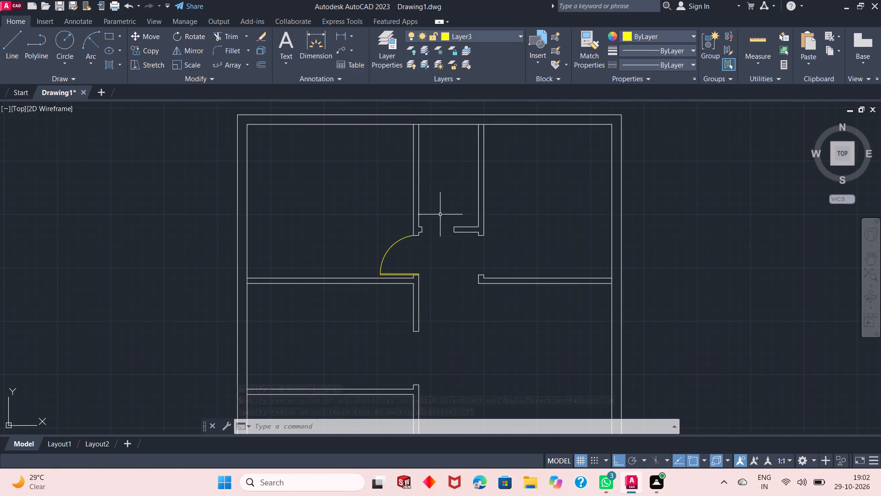
pyautogui.keyDown('ctrl'); pyautogui.scroll(3, 441, 206); pyautogui.keyUp('ctrl')
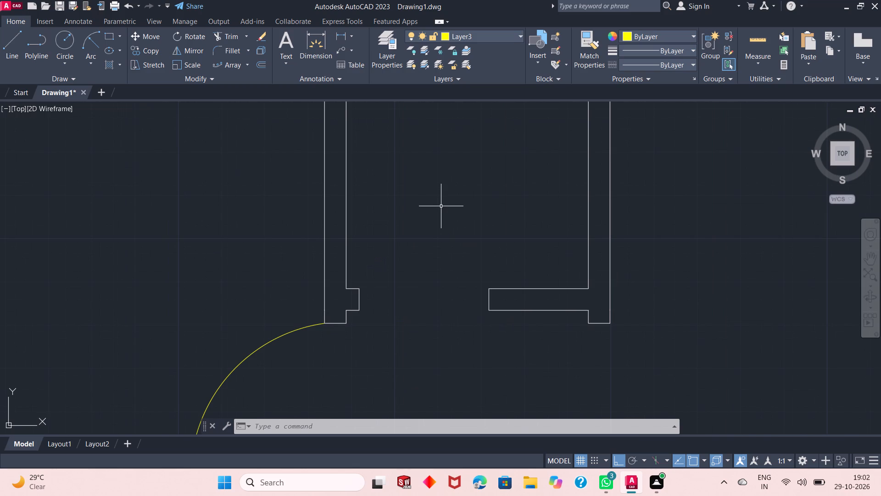
pyautogui.press('l')
pyautogui.press('space')
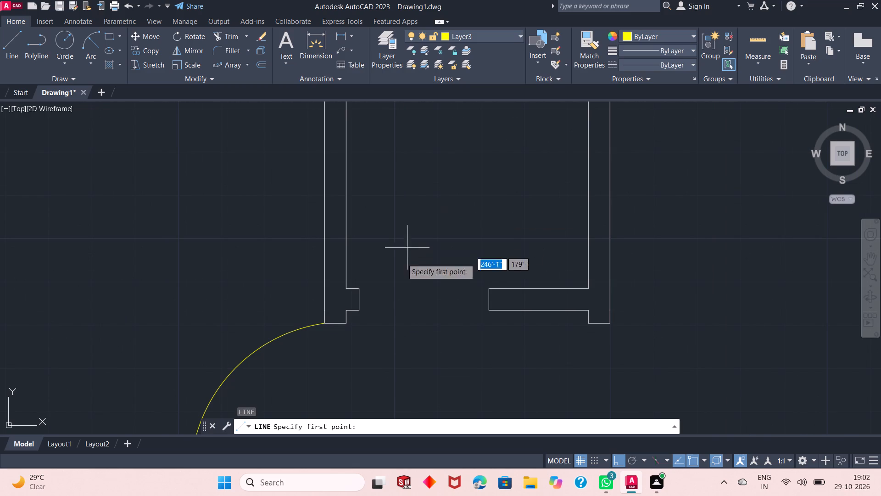
pyautogui.click(359, 311)
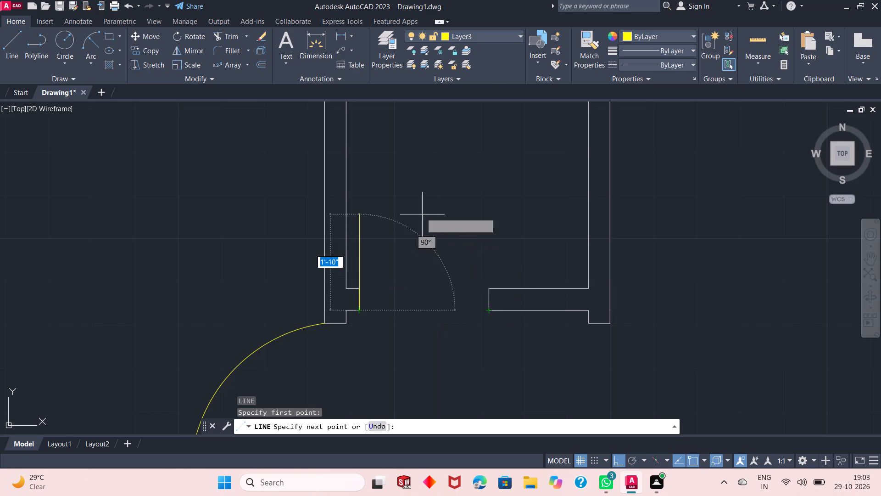
pyautogui.write("2'6")
pyautogui.hotkey('shift', '"')
pyautogui.press('Return')
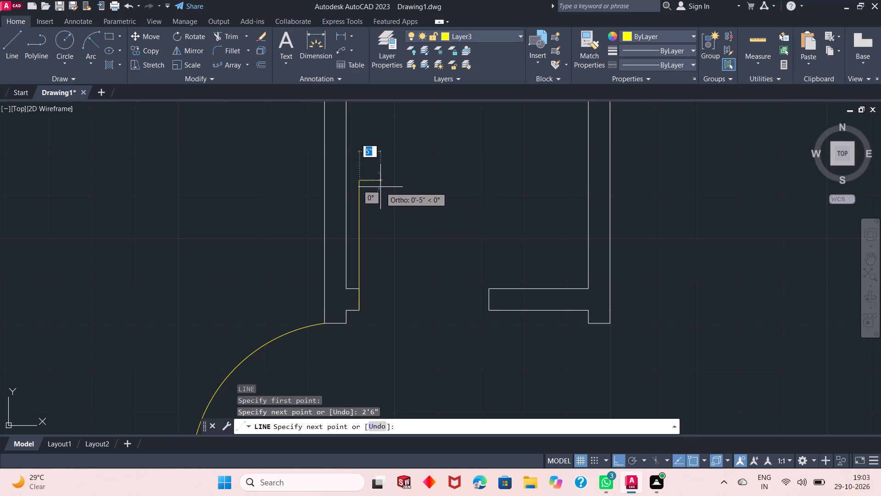
pyautogui.write('1"')
pyautogui.press('Return')
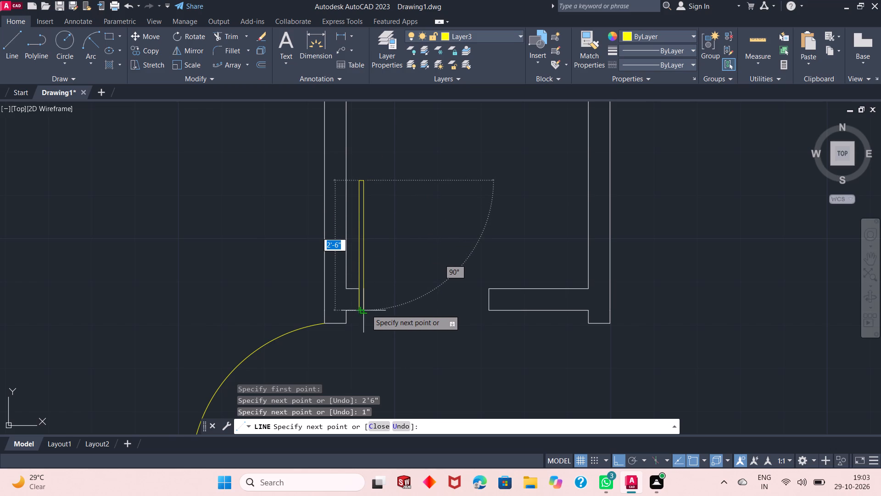
pyautogui.keyDown('ctrl'); pyautogui.scroll(3, 366, 310); pyautogui.keyUp('ctrl')
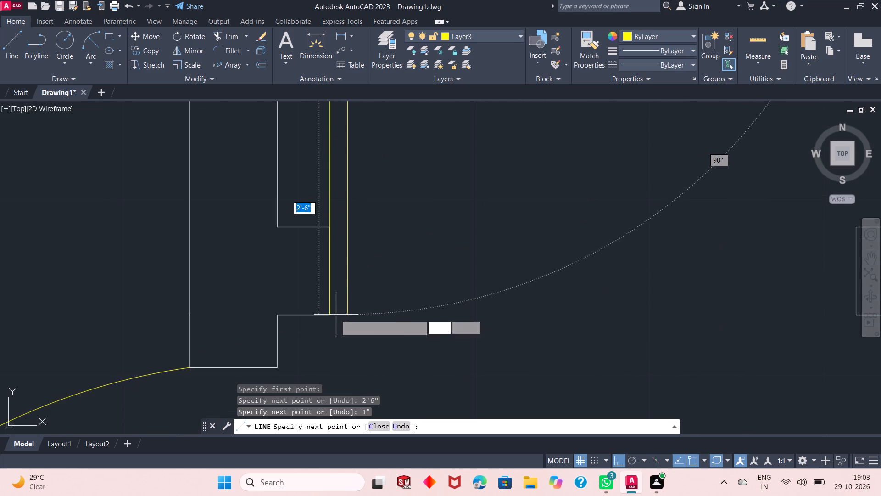
pyautogui.click(346, 316)
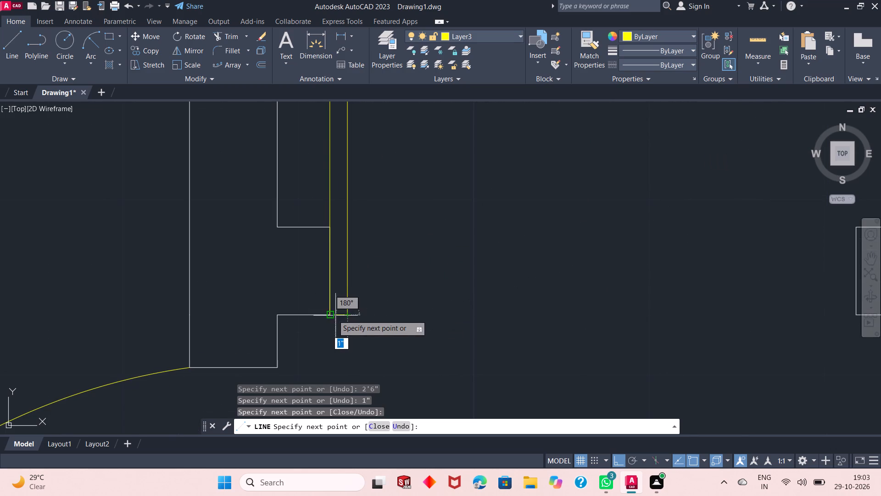
pyautogui.click(328, 315)
pyautogui.press('space')
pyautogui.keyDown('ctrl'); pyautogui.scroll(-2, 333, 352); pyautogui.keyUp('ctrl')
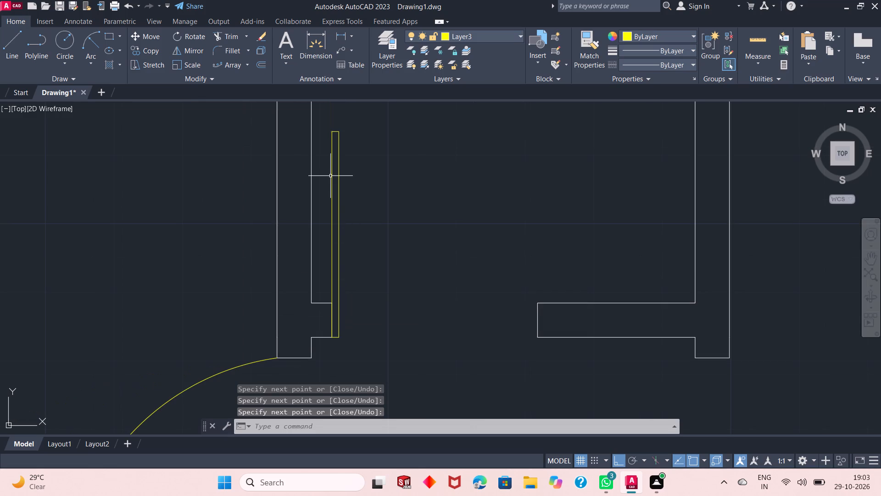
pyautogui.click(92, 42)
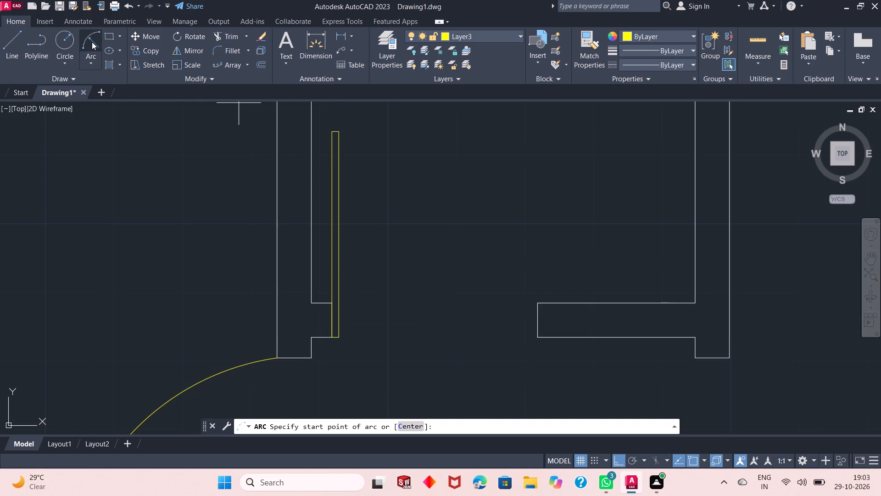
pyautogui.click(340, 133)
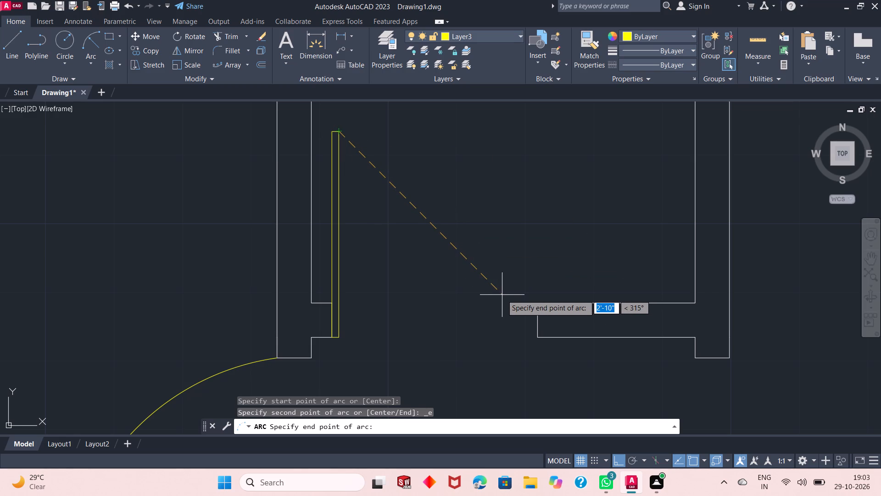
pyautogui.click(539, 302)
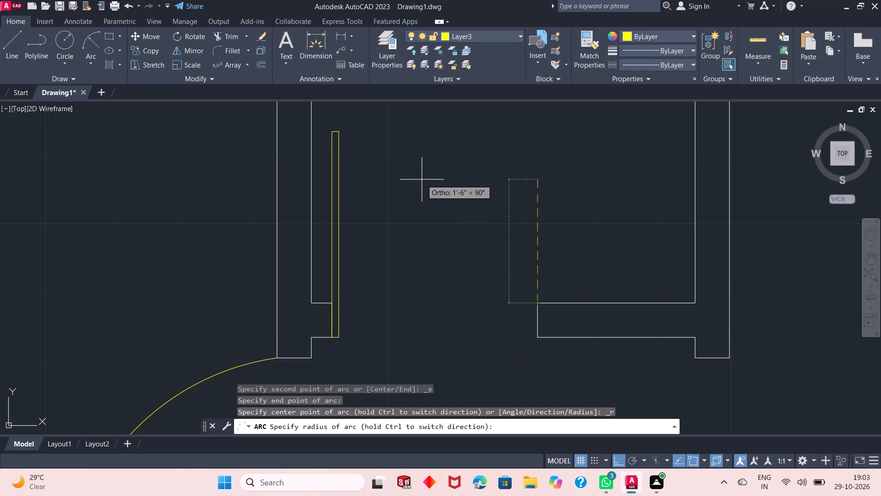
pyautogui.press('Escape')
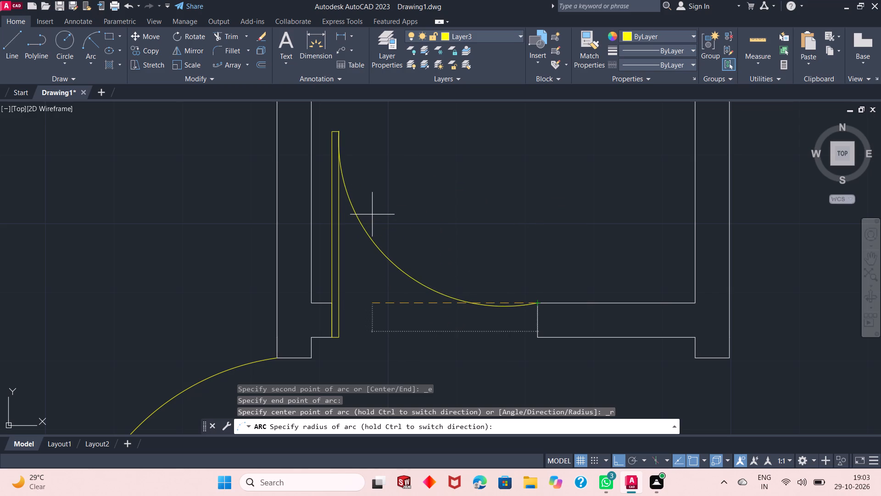
# Draw the narrow room's door swing as a start-end-radius arc from the right jamb's room-side corner to the leaf's free right corner, radius 2'6".
pyautogui.click(91, 39)
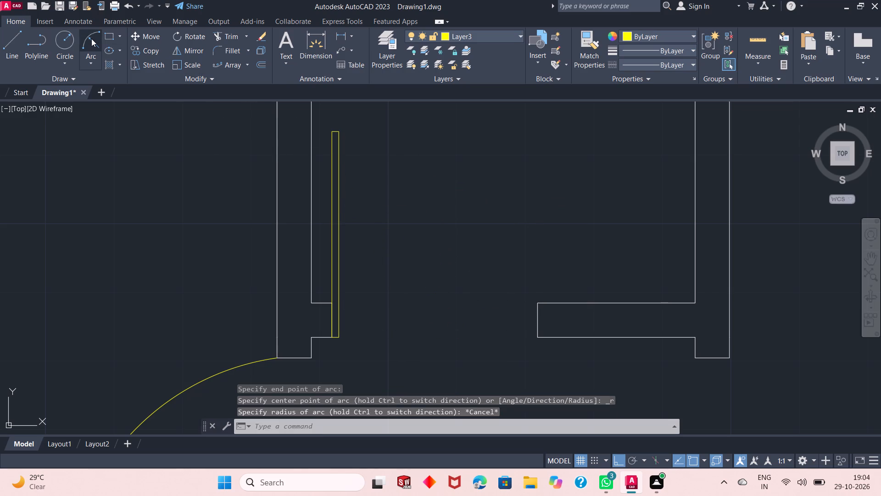
pyautogui.click(537, 305)
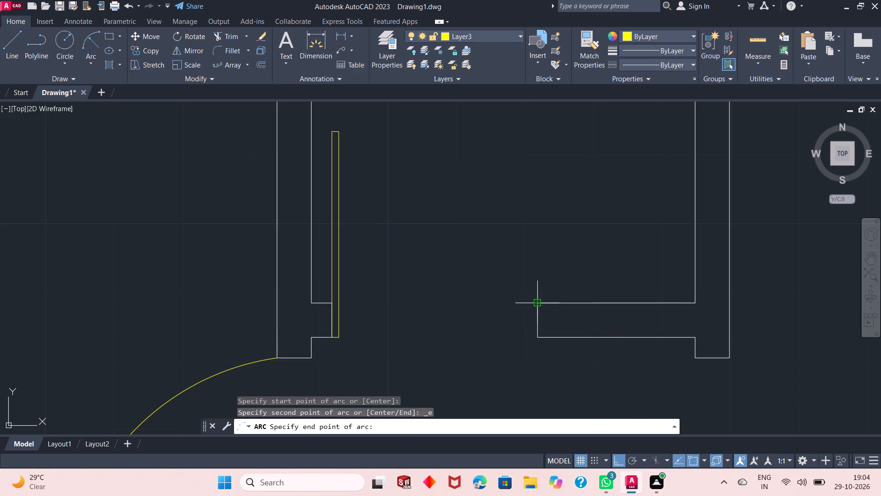
pyautogui.click(341, 132)
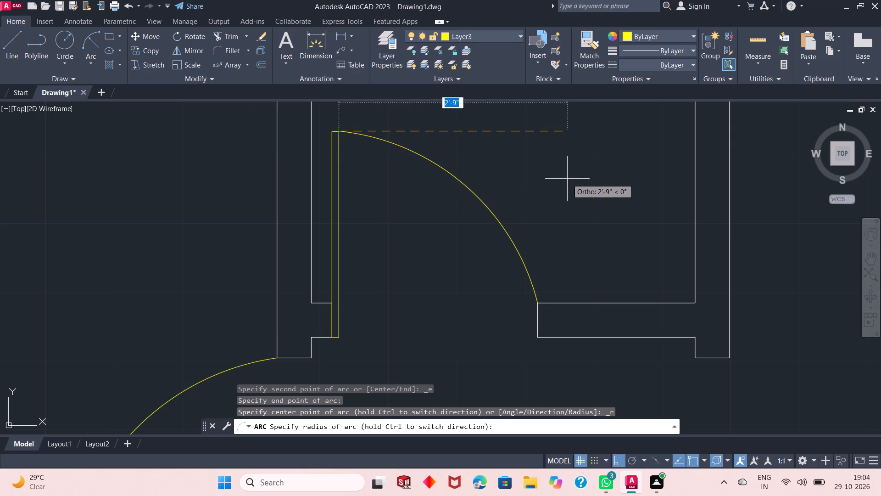
pyautogui.write('2\'6"')
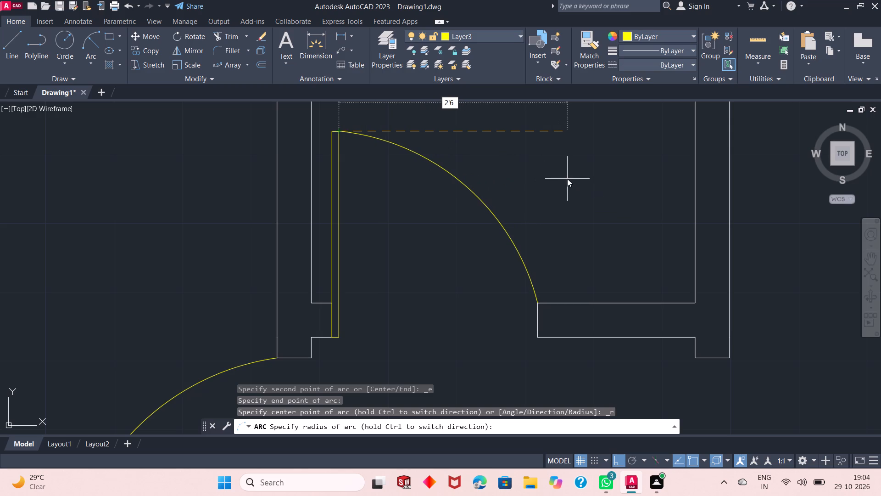
pyautogui.press('Return')
# Draw a closed 3' by 1" door leaf from the lower jamb's corridor-side corner into the upper-right room.
pyautogui.keyDown('ctrl'); pyautogui.scroll(-2, 482, 150); pyautogui.keyUp('ctrl')
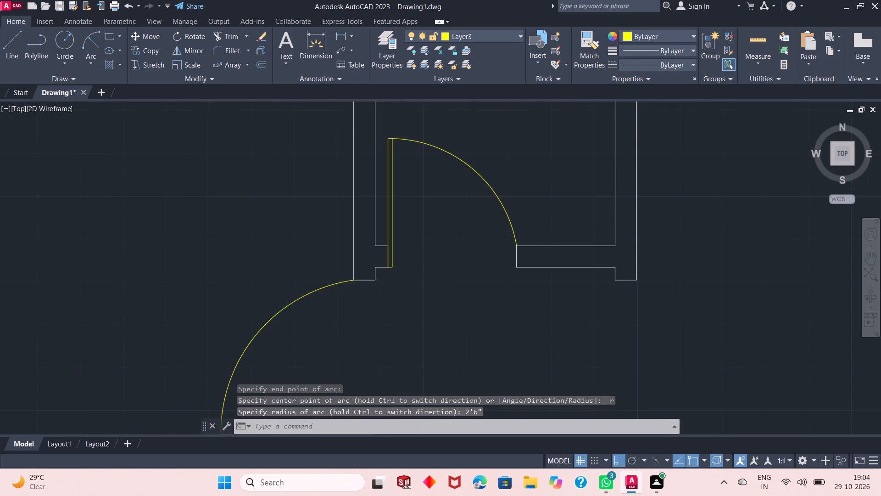
pyautogui.keyDown('ctrl'); pyautogui.scroll(-2, 451, 227); pyautogui.keyUp('ctrl')
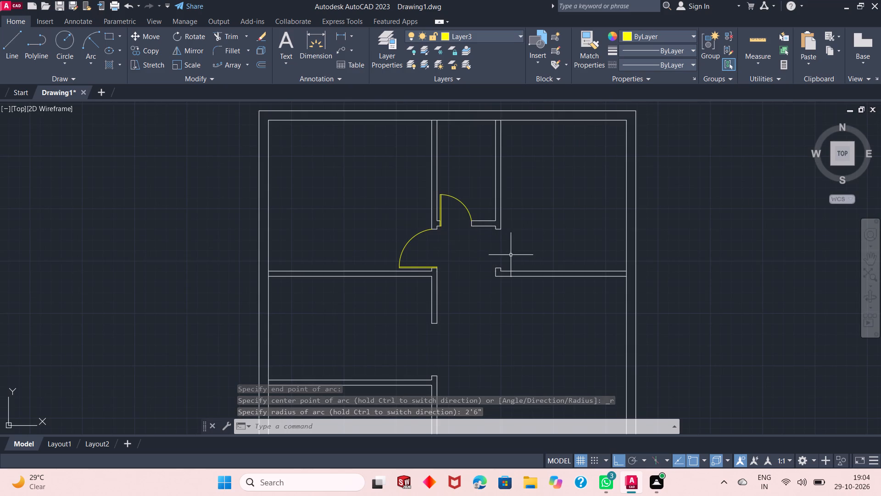
pyautogui.keyDown('ctrl'); pyautogui.scroll(1, 519, 252); pyautogui.keyUp('ctrl')
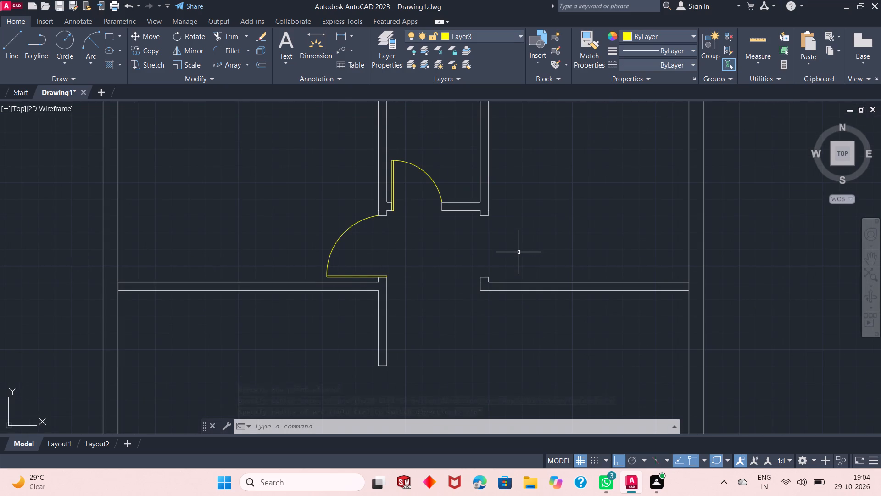
pyautogui.keyDown('ctrl'); pyautogui.scroll(2, 497, 260); pyautogui.keyUp('ctrl')
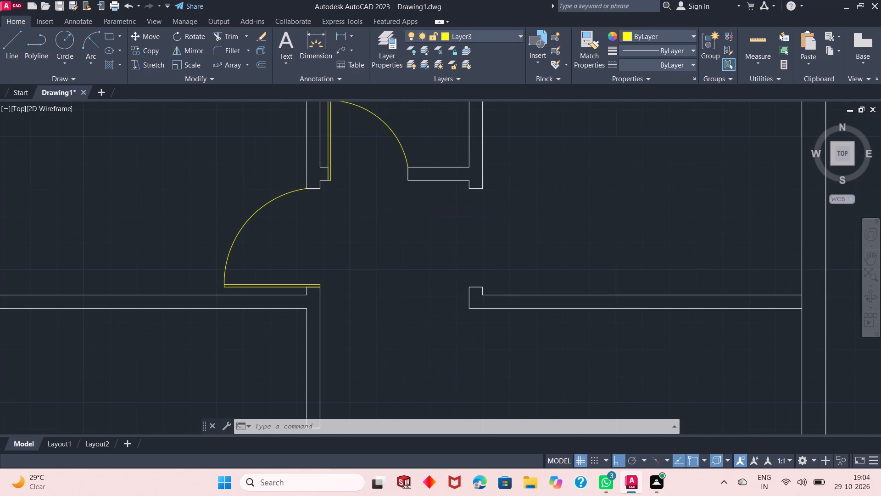
pyautogui.write('l')
pyautogui.press('space')
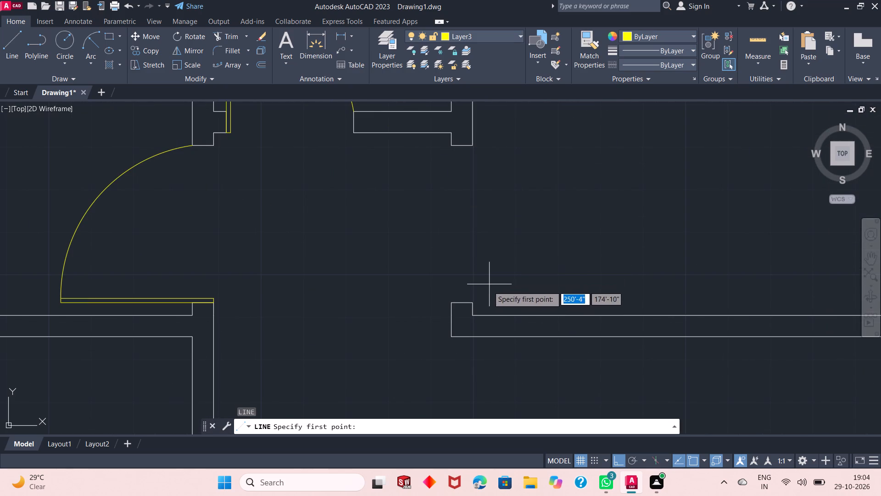
pyautogui.click(449, 303)
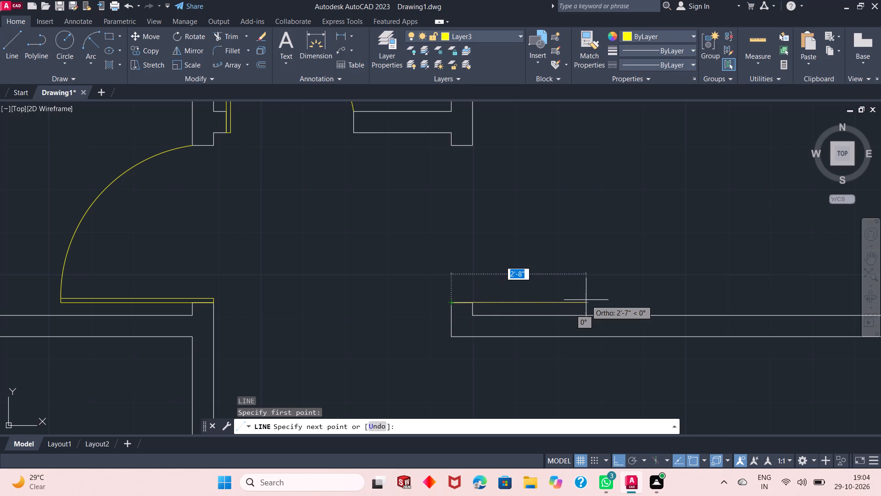
pyautogui.write("3'")
pyautogui.press('Return')
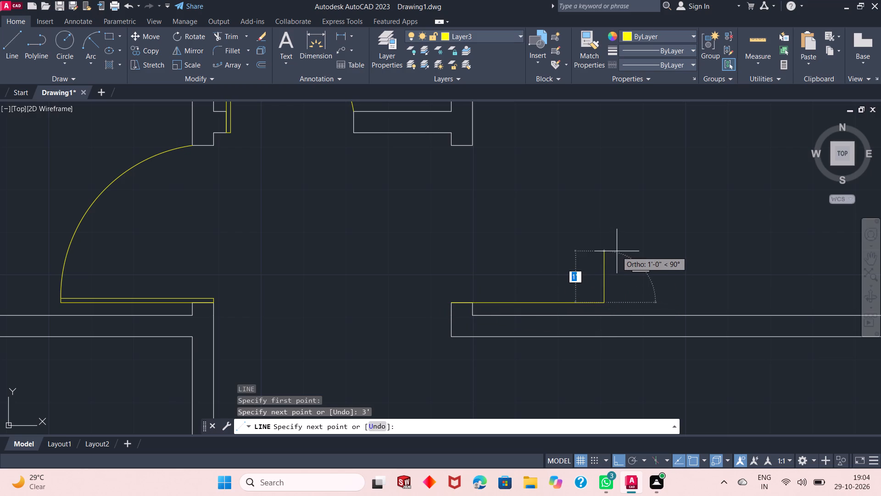
pyautogui.write('1"')
pyautogui.press('Return')
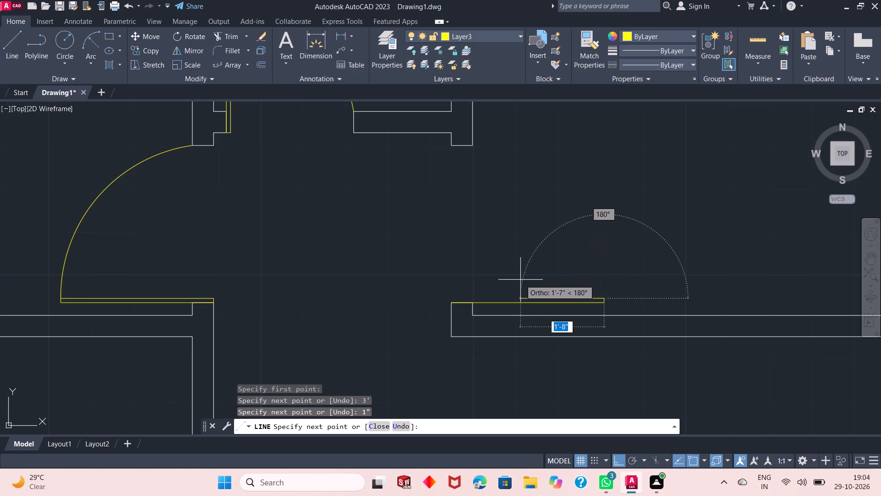
pyautogui.write("3'")
pyautogui.press('Return')
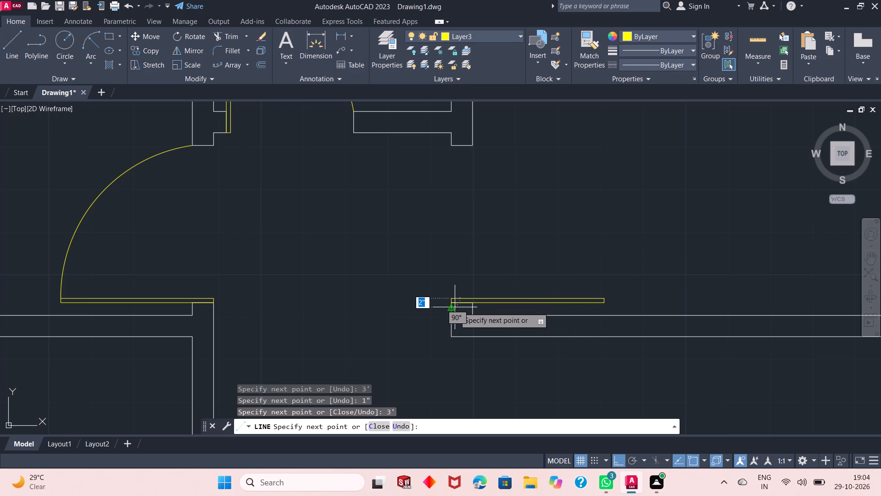
pyautogui.keyDown('ctrl'); pyautogui.scroll(4, 455, 307); pyautogui.keyUp('ctrl')
pyautogui.click(424, 285)
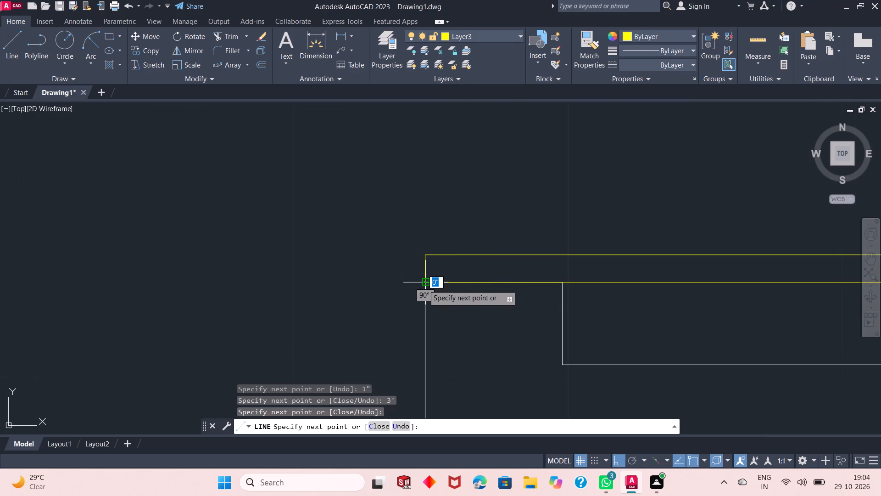
pyautogui.press('`')
pyautogui.press('Escape')
pyautogui.press('Escape')
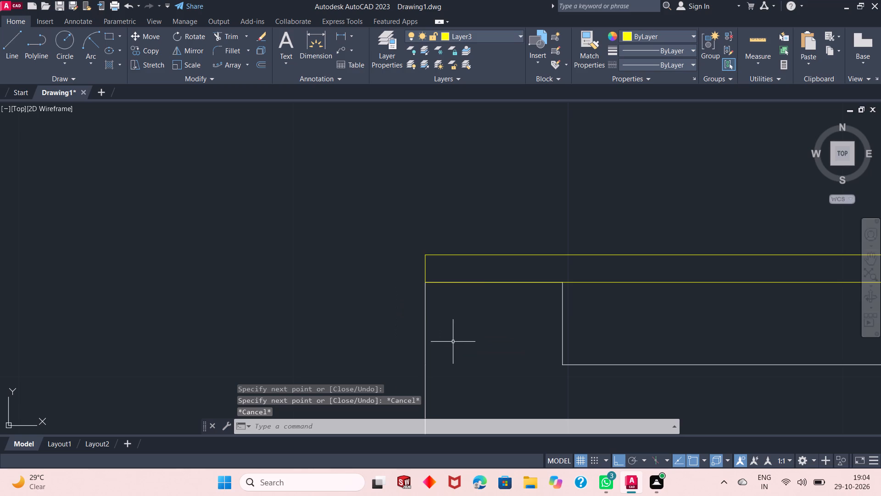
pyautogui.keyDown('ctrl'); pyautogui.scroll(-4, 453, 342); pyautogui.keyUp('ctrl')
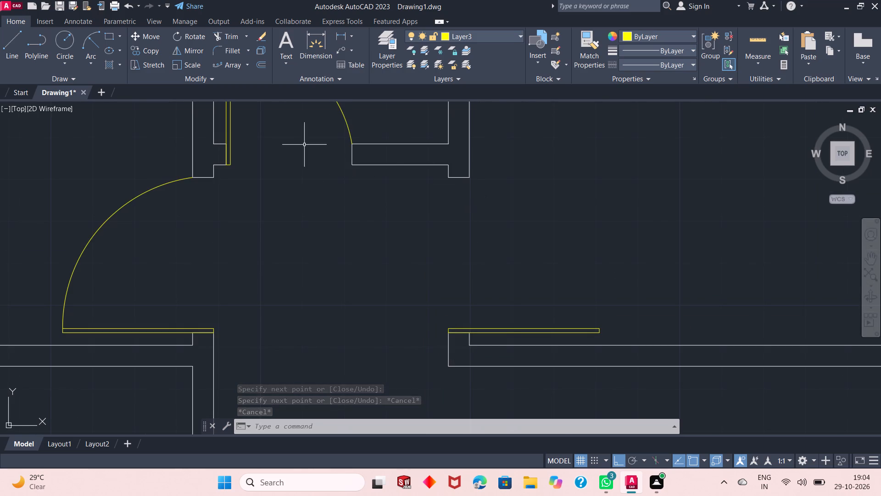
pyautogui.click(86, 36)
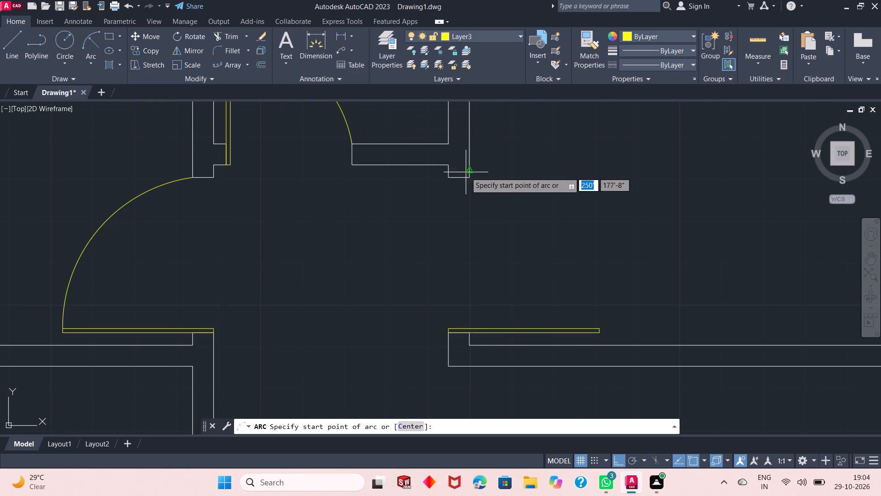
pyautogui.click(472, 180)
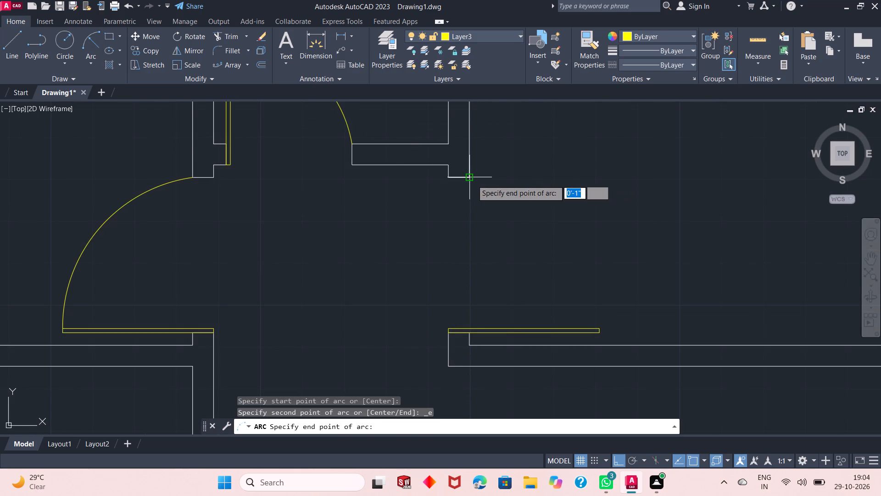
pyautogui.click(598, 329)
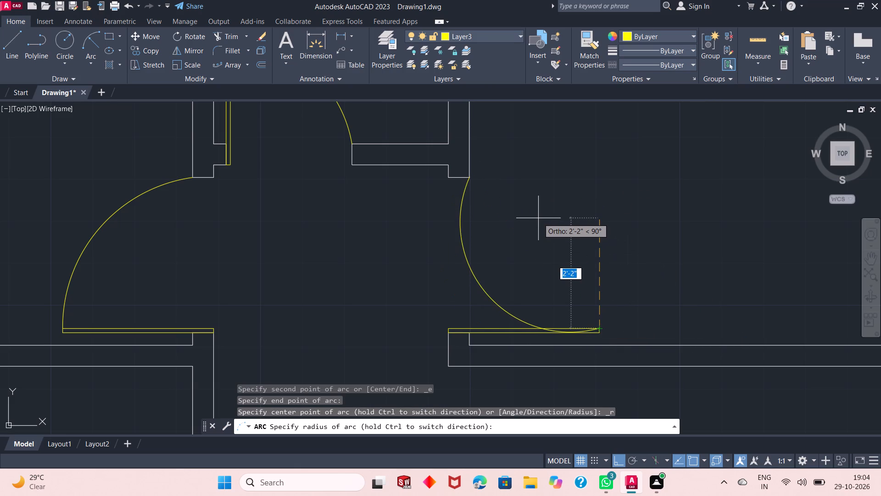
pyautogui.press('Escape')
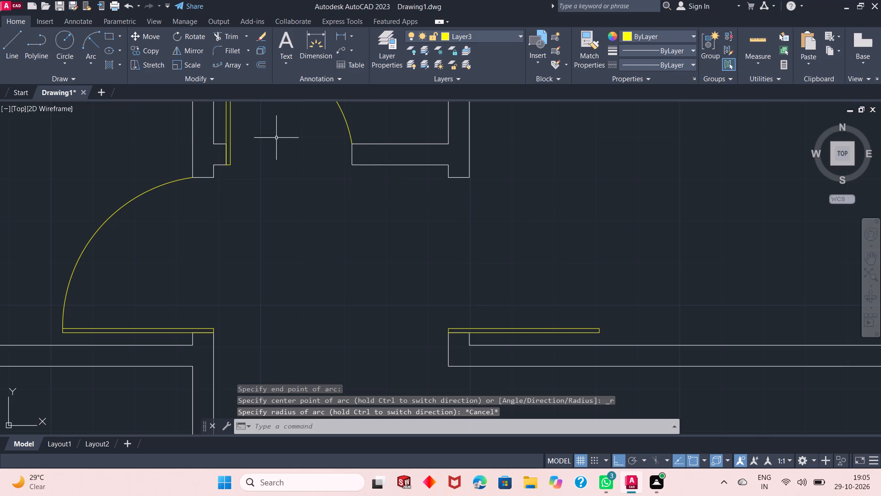
# Draw the upper-right room's door swing as a start-end-radius arc from the leaf's free upper corner to the upper jamb's room-side corner, radius 3'.
pyautogui.click(98, 50)
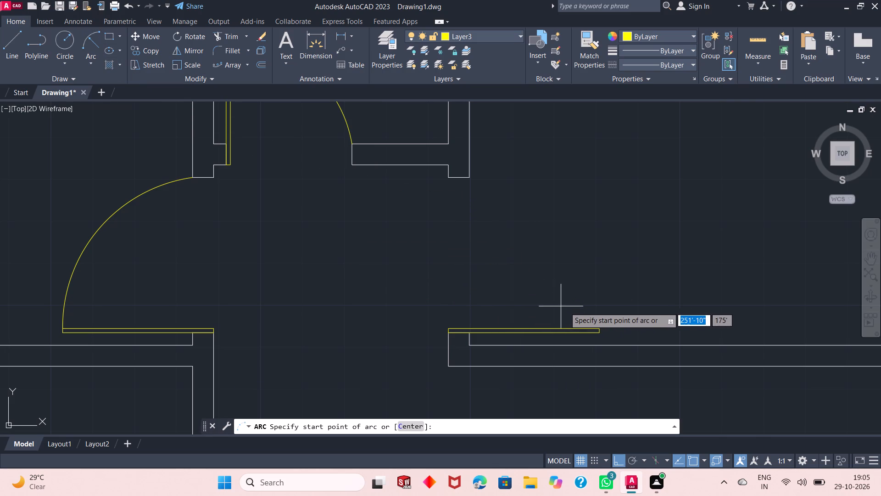
pyautogui.click(602, 328)
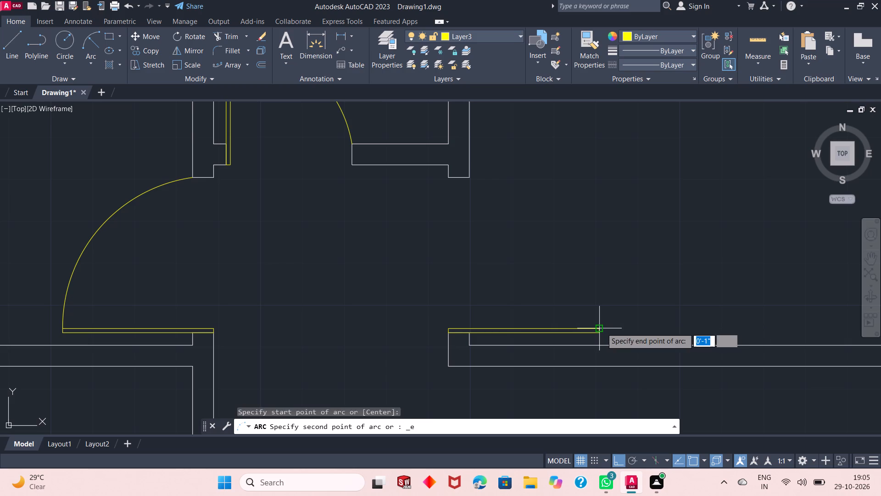
pyautogui.click(472, 179)
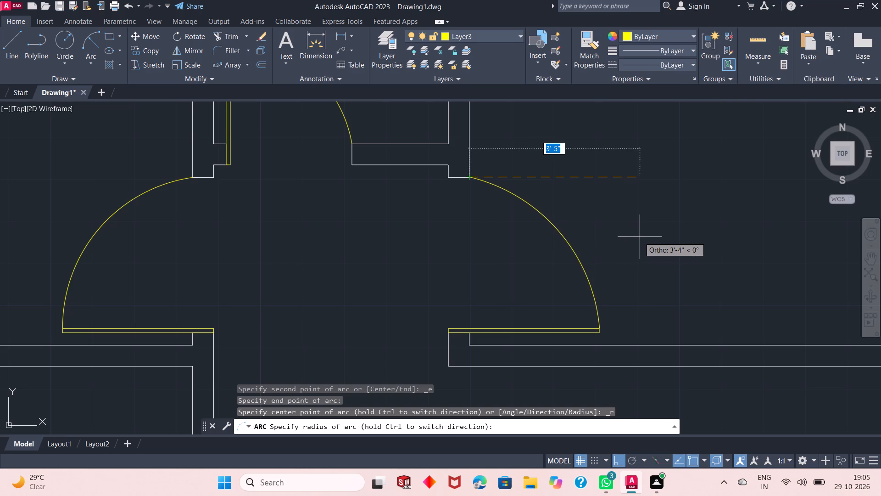
pyautogui.write("3'")
pyautogui.press('Return')
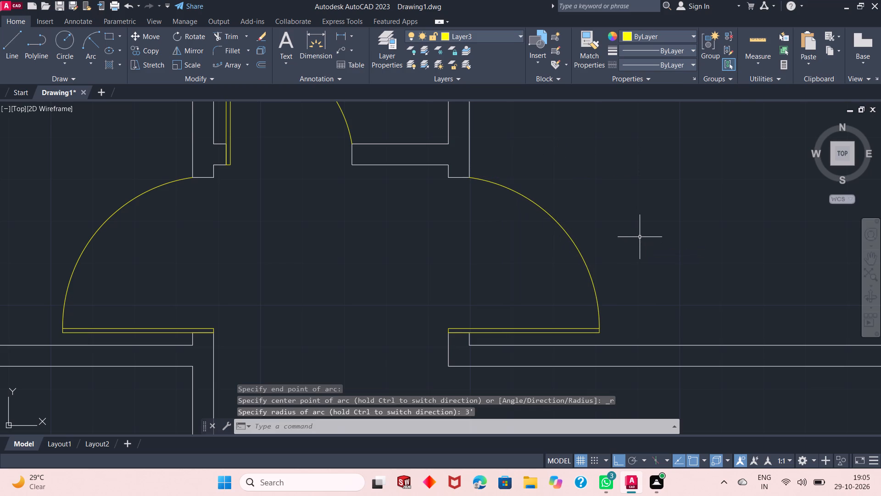
# Draw a closed 3' by 1" door leaf from the lower jamb's corridor-side corner into the third room down on the plan's left side.
pyautogui.keyDown('ctrl'); pyautogui.scroll(-2, 508, 222); pyautogui.keyUp('ctrl')
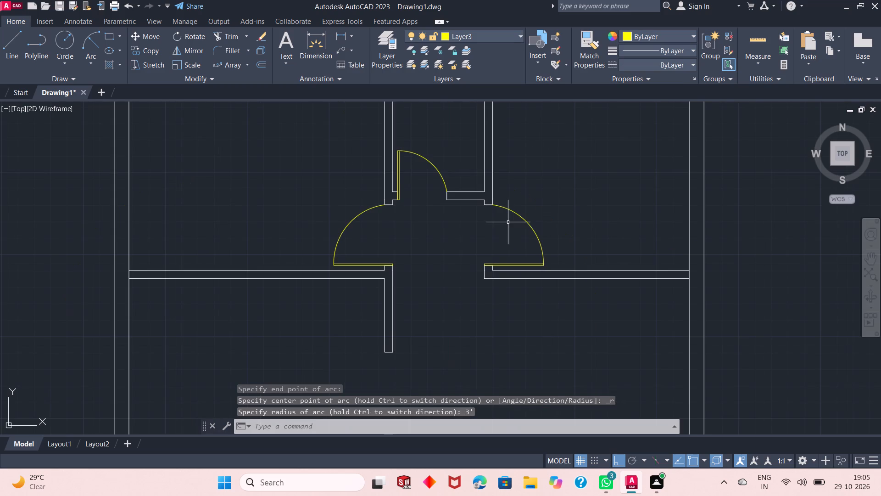
pyautogui.keyDown('ctrl'); pyautogui.scroll(-1, 485, 199); pyautogui.keyUp('ctrl')
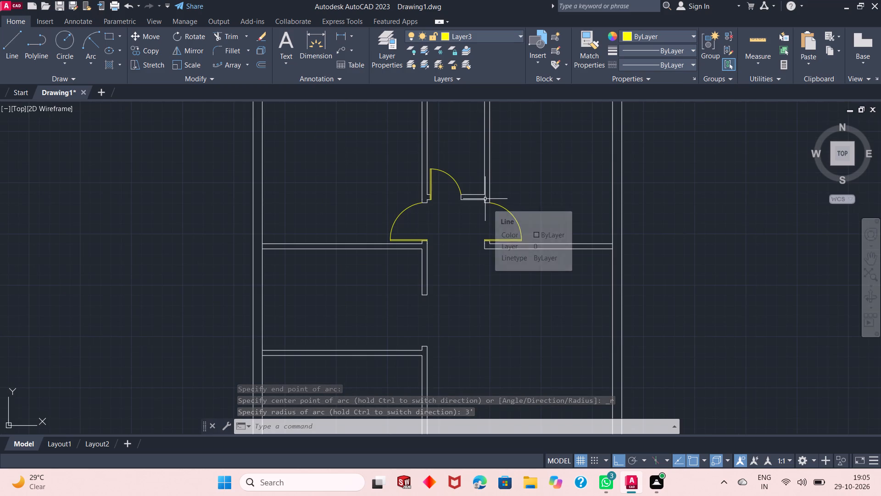
pyautogui.keyDown('ctrl'); pyautogui.scroll(3, 421, 350); pyautogui.keyUp('ctrl')
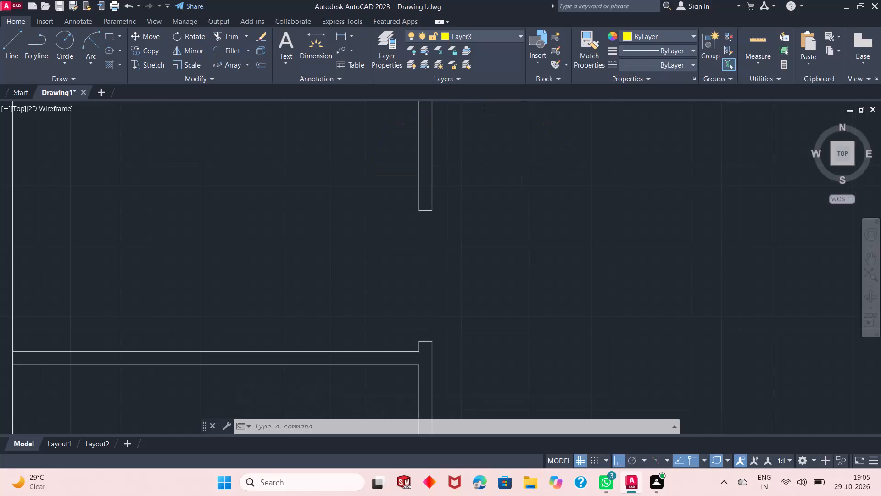
pyautogui.keyDown('ctrl'); pyautogui.scroll(-1, 421, 350); pyautogui.keyUp('ctrl')
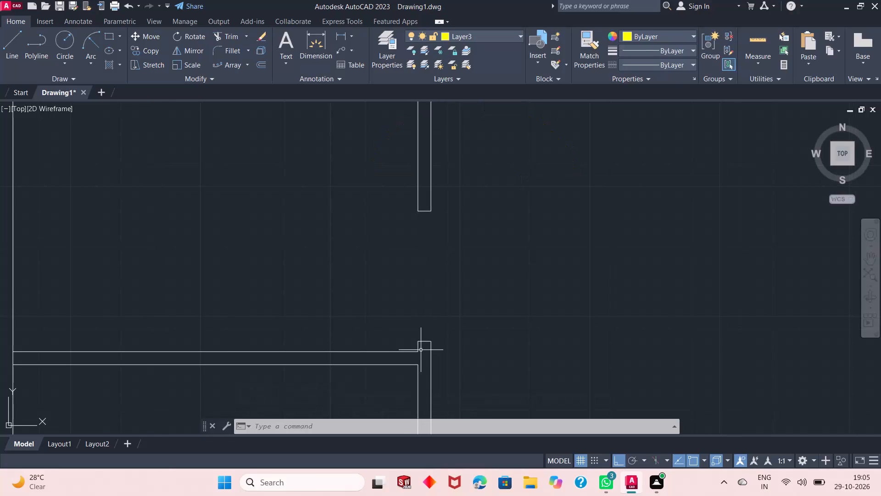
pyautogui.write('l')
pyautogui.press('space')
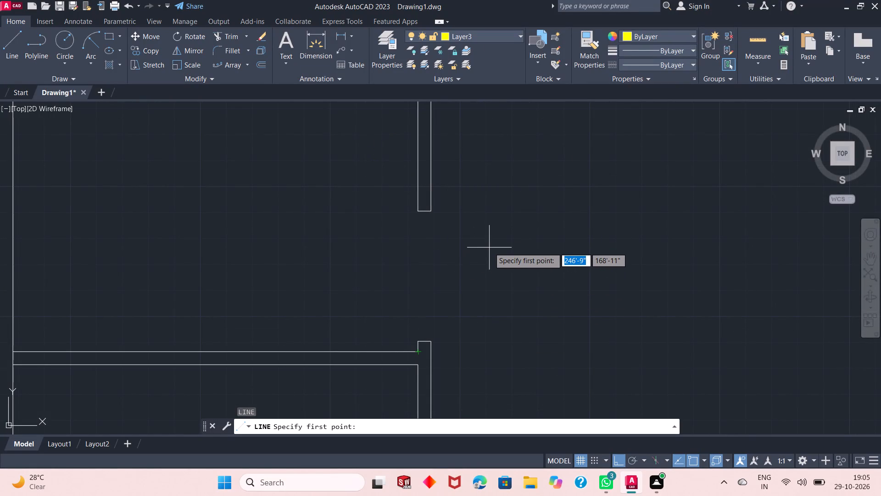
pyautogui.keyDown('ctrl'); pyautogui.scroll(-2, 491, 198); pyautogui.keyUp('ctrl')
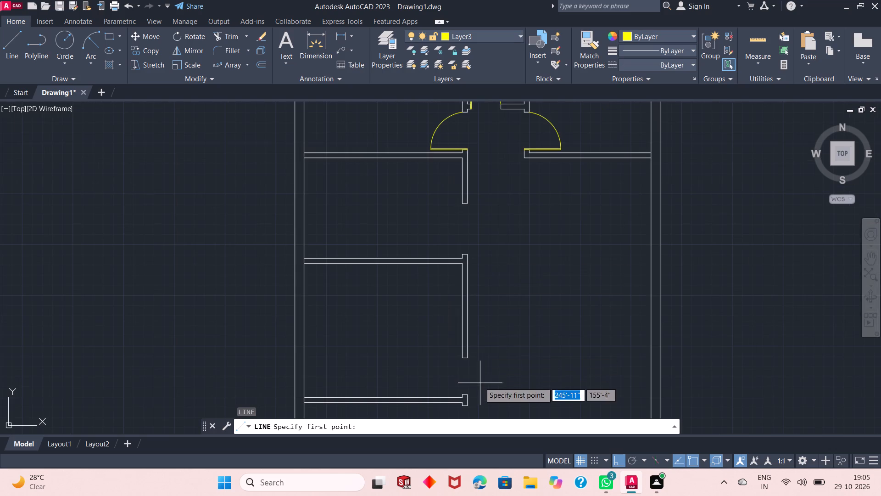
pyautogui.keyDown('ctrl'); pyautogui.scroll(-2, 501, 257); pyautogui.keyUp('ctrl')
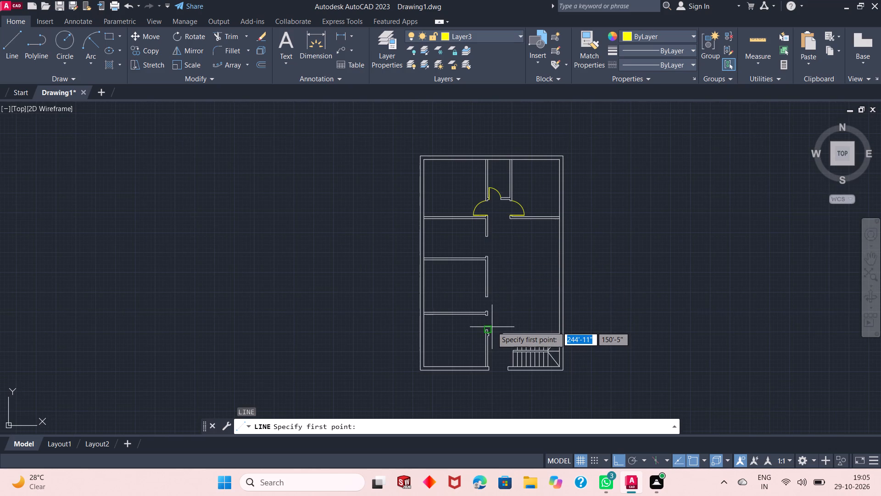
pyautogui.keyDown('ctrl'); pyautogui.scroll(3, 492, 327); pyautogui.keyUp('ctrl')
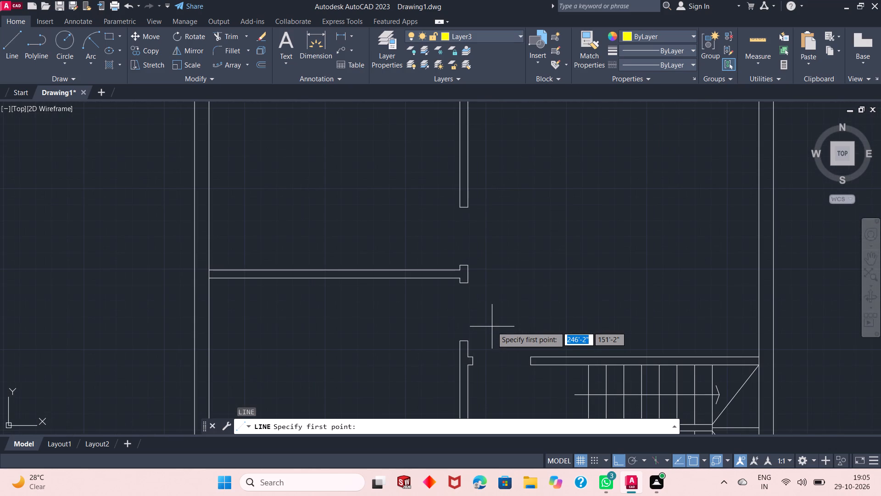
pyautogui.click(468, 264)
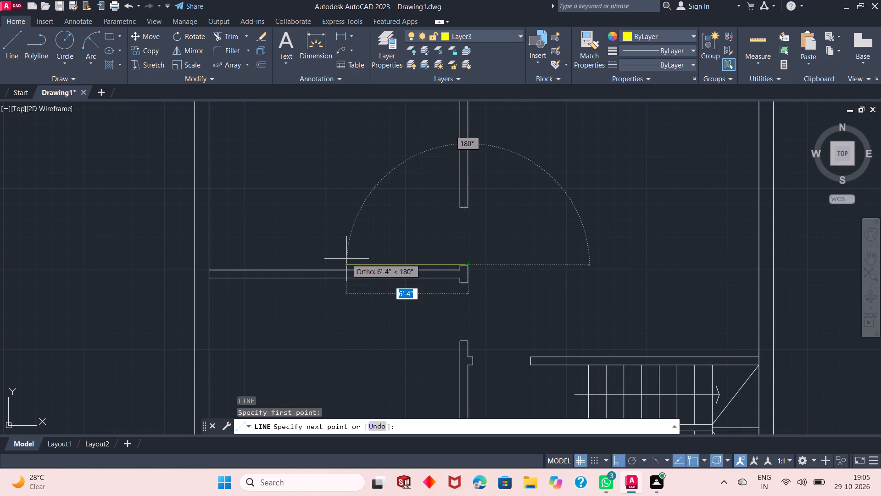
pyautogui.write("3'")
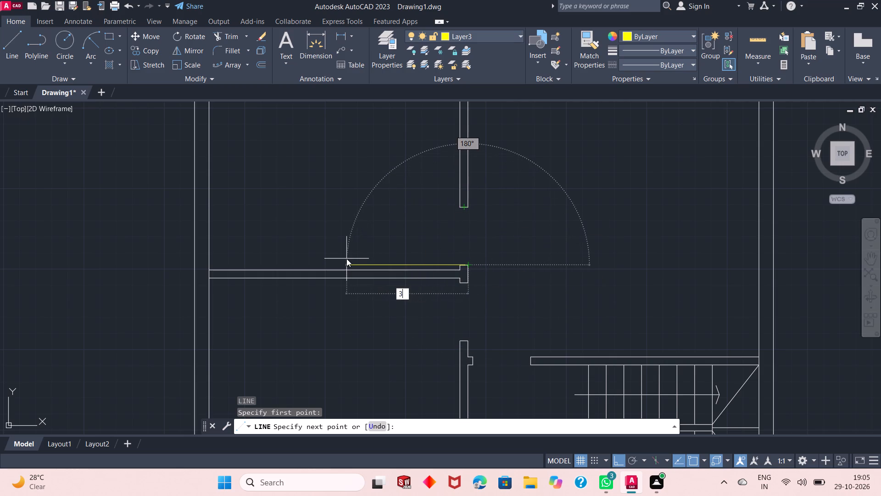
pyautogui.press('Return')
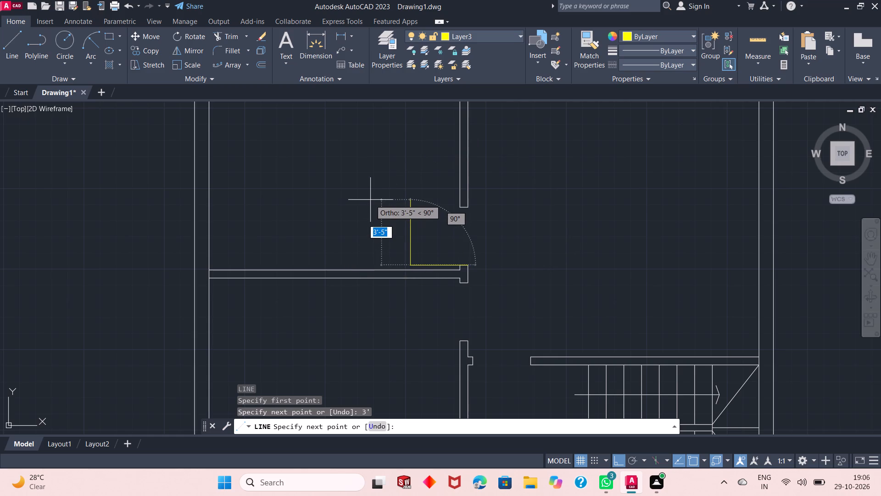
pyautogui.keyDown('ctrl'); pyautogui.scroll(2, 370, 200); pyautogui.keyUp('ctrl')
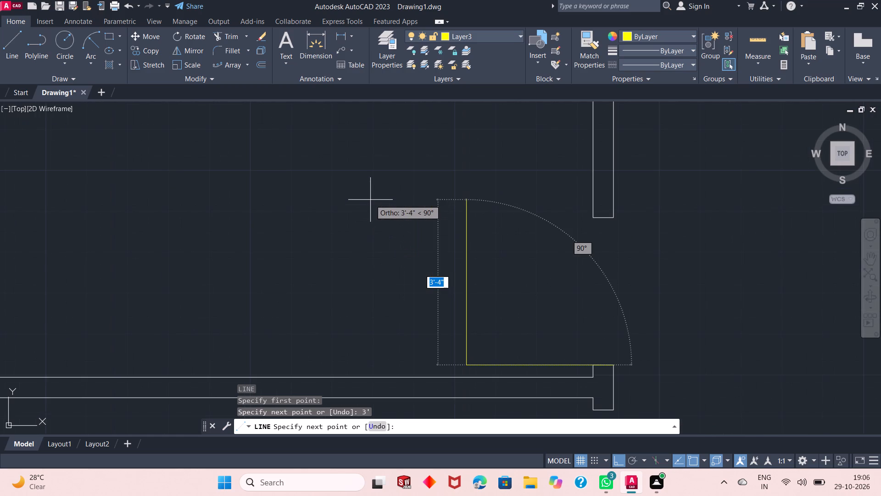
pyautogui.write('1"')
pyautogui.press('Return')
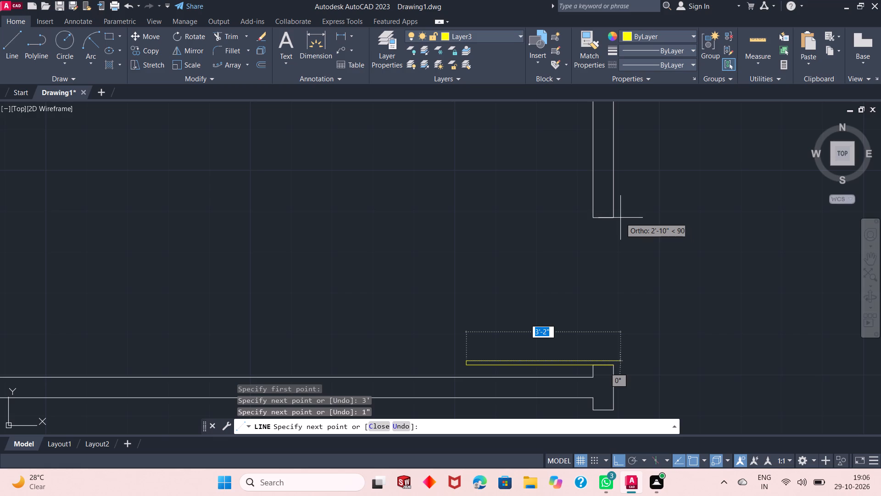
pyautogui.write("3'")
pyautogui.press('Return')
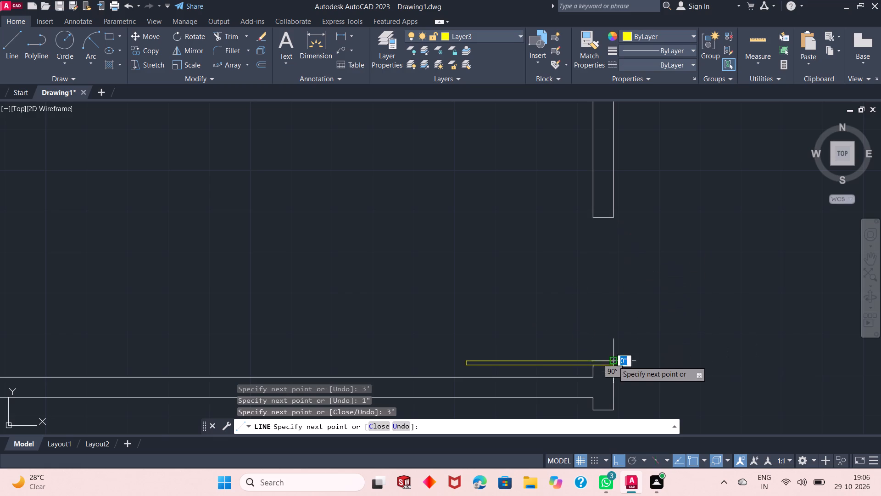
pyautogui.keyDown('ctrl'); pyautogui.scroll(3, 613, 369); pyautogui.keyUp('ctrl')
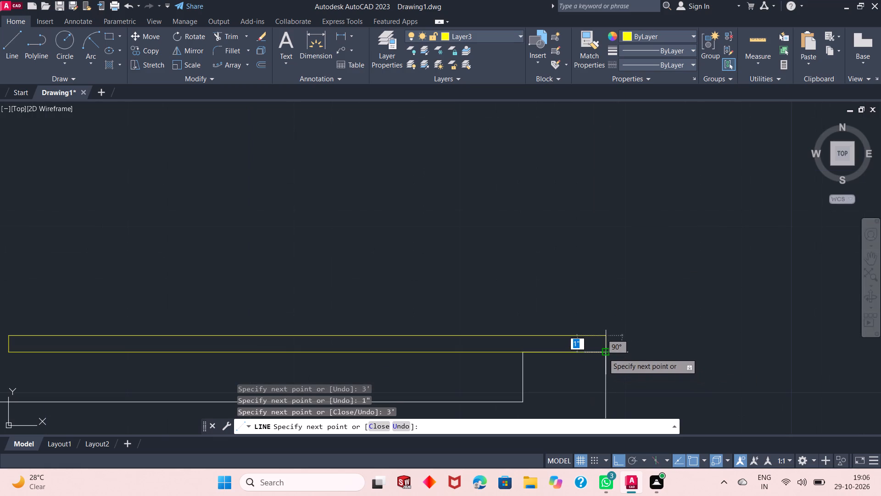
pyautogui.click(603, 353)
pyautogui.press('space')
pyautogui.keyDown('ctrl'); pyautogui.scroll(-3, 606, 358); pyautogui.keyUp('ctrl')
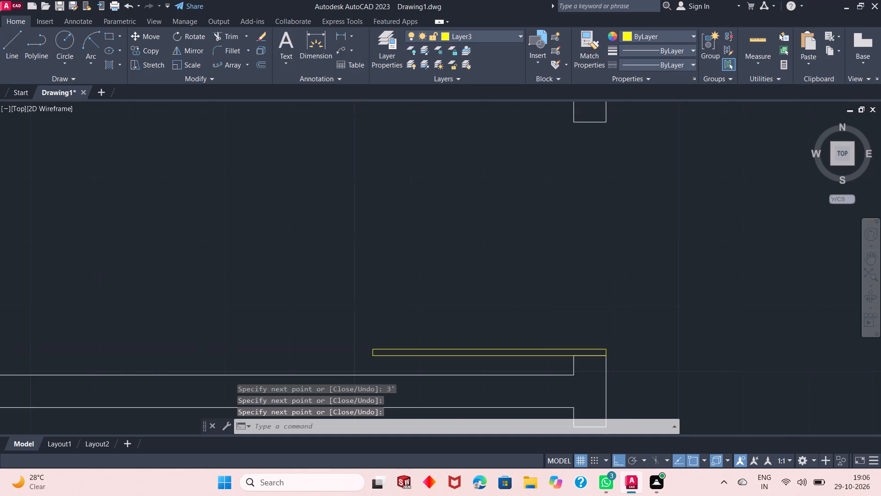
pyautogui.keyDown('ctrl'); pyautogui.scroll(1, 593, 331); pyautogui.keyUp('ctrl')
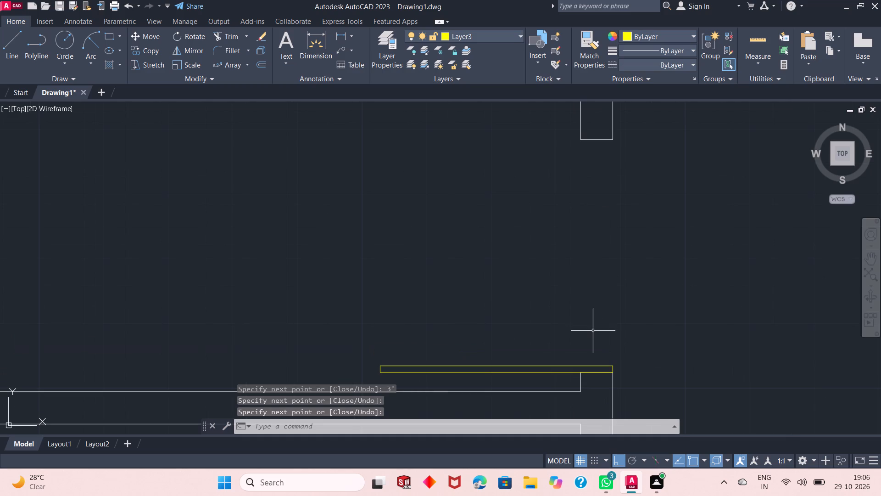
pyautogui.press('space')
pyautogui.press('Escape')
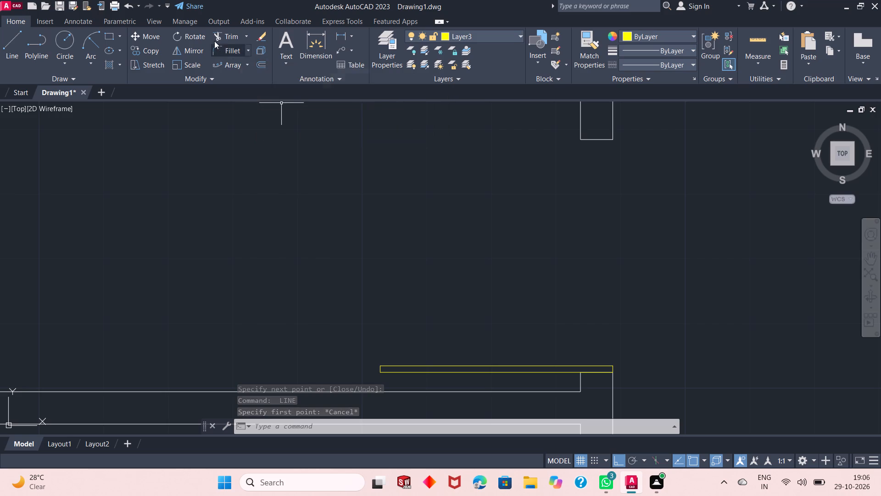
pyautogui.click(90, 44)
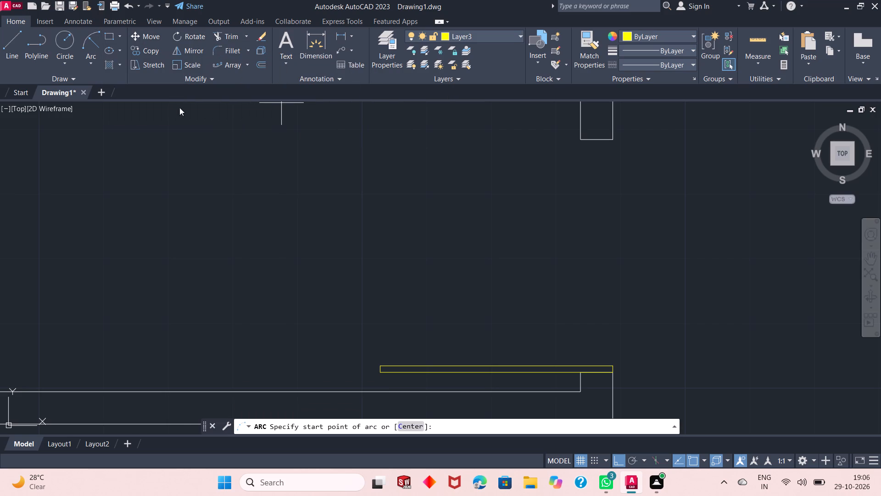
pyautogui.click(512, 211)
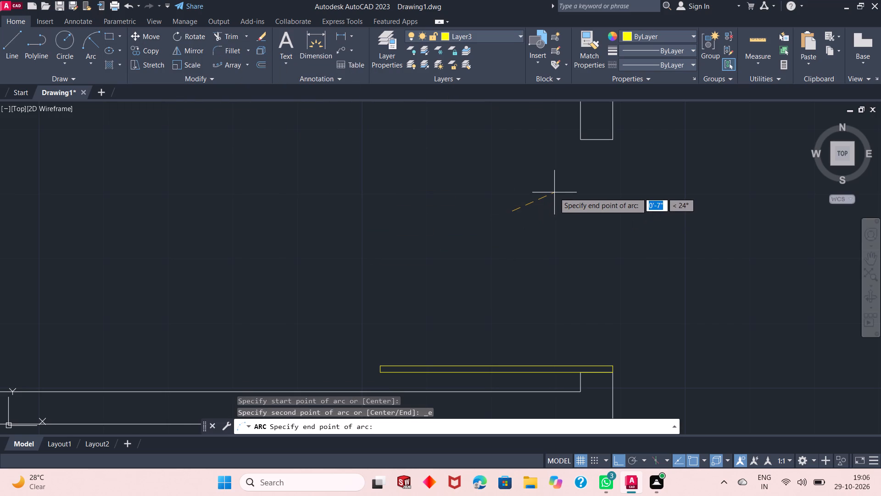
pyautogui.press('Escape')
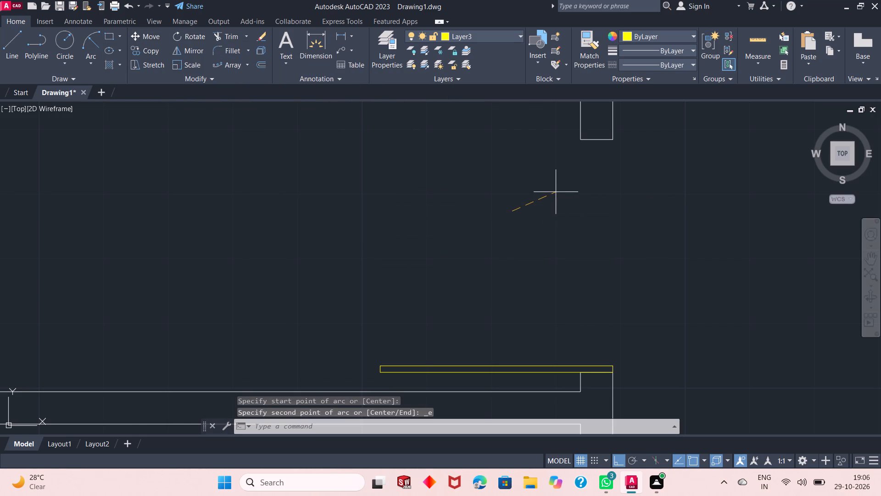
# Draw this door's swing as a start-end-radius arc from the upper jamb's room-side corner to the leaf's free upper corner, radius 3'.
pyautogui.click(88, 43)
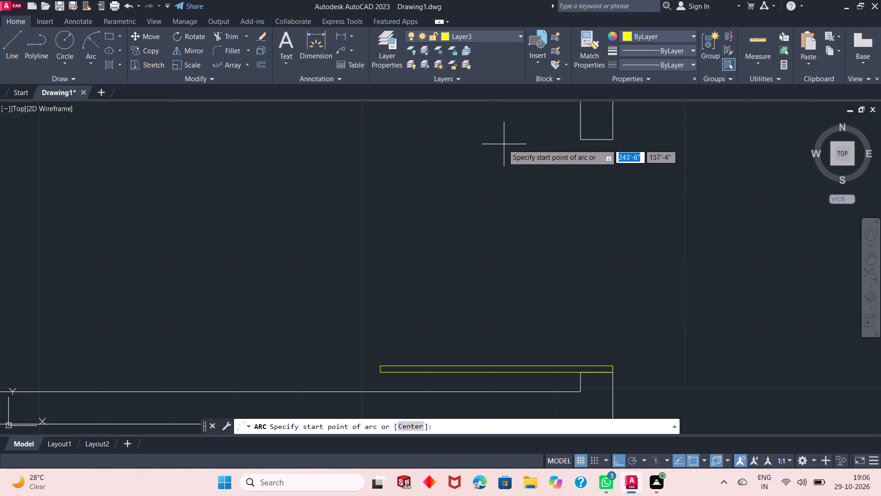
pyautogui.moveTo(578, 141); pyautogui.dragTo(570, 146)
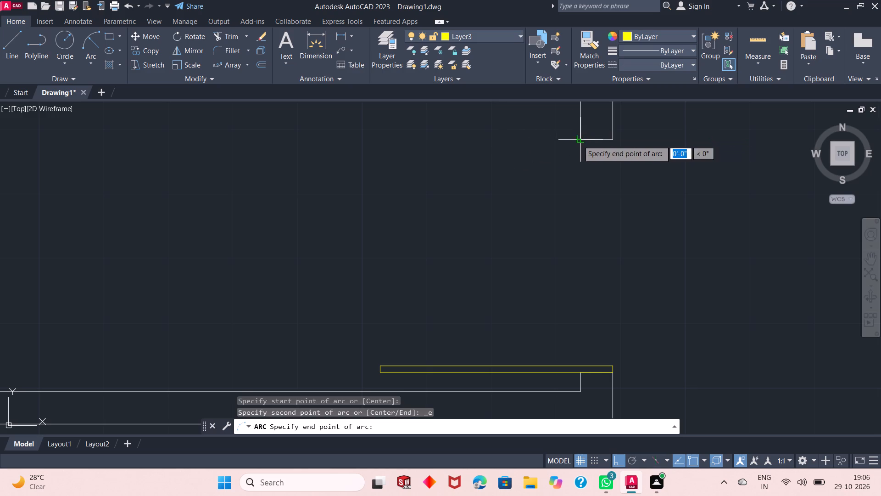
pyautogui.moveTo(570, 146); pyautogui.dragTo(490, 223)
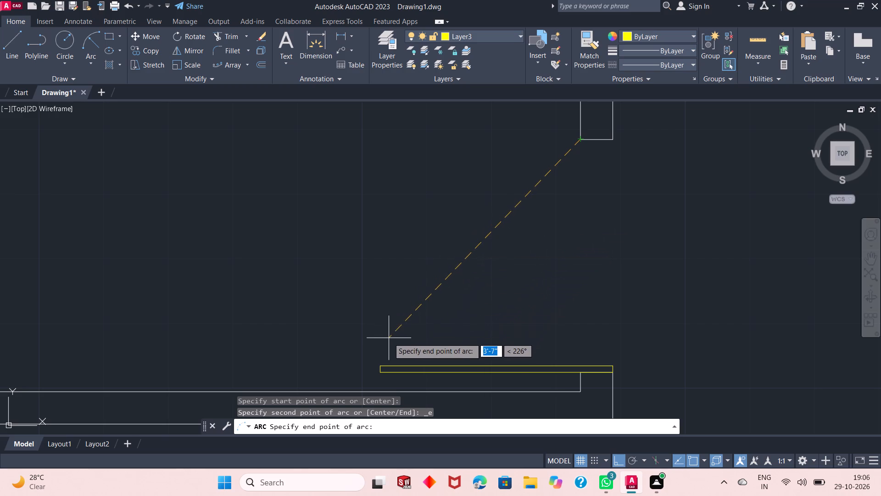
pyautogui.click(380, 364)
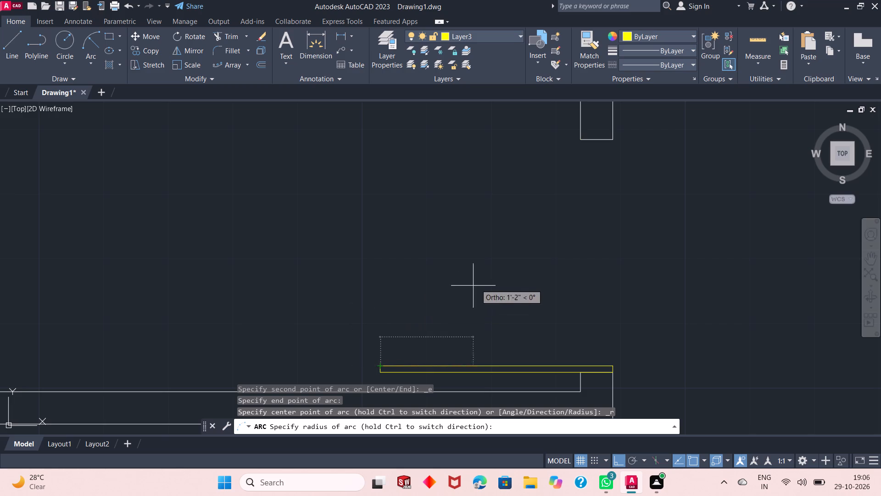
pyautogui.write("3'")
pyautogui.press('Return')
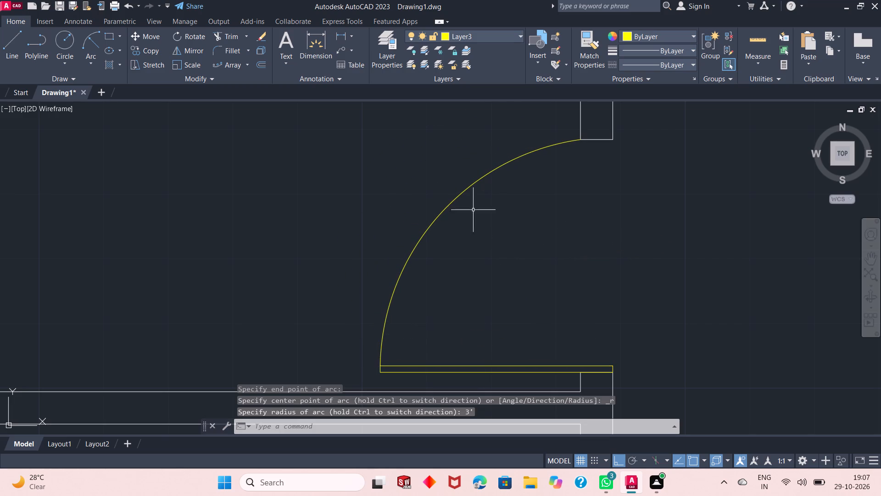
# Draw a closed 3' by 1" door leaf from the upper jamb's corridor-side corner into the bottom-left room.
pyautogui.keyDown('ctrl'); pyautogui.scroll(-3, 419, 186); pyautogui.keyUp('ctrl')
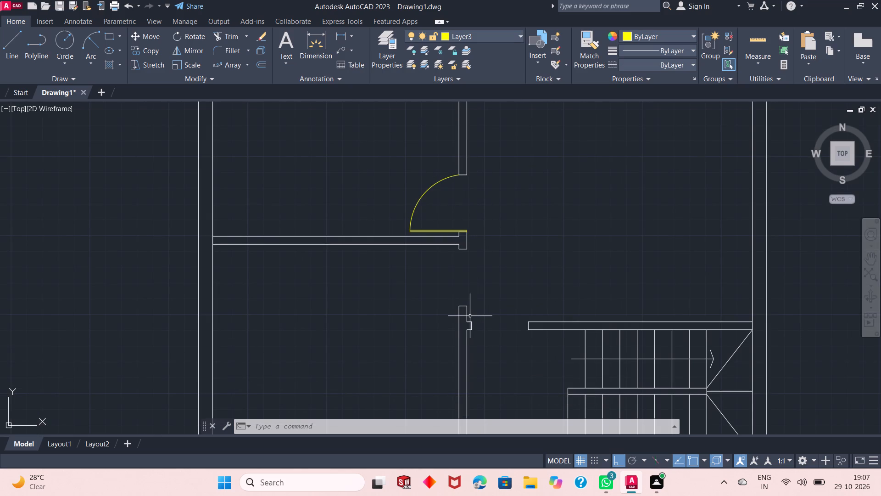
pyautogui.keyDown('ctrl'); pyautogui.scroll(2, 469, 316); pyautogui.keyUp('ctrl')
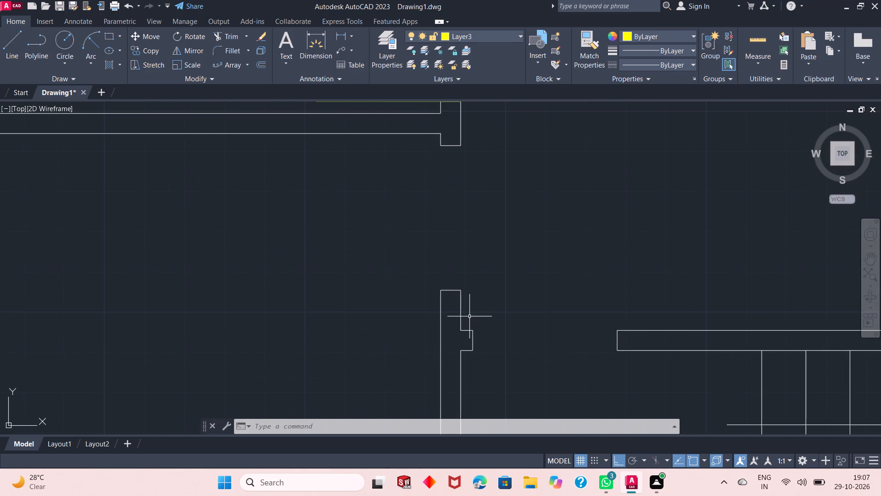
pyautogui.write('l')
pyautogui.press('space')
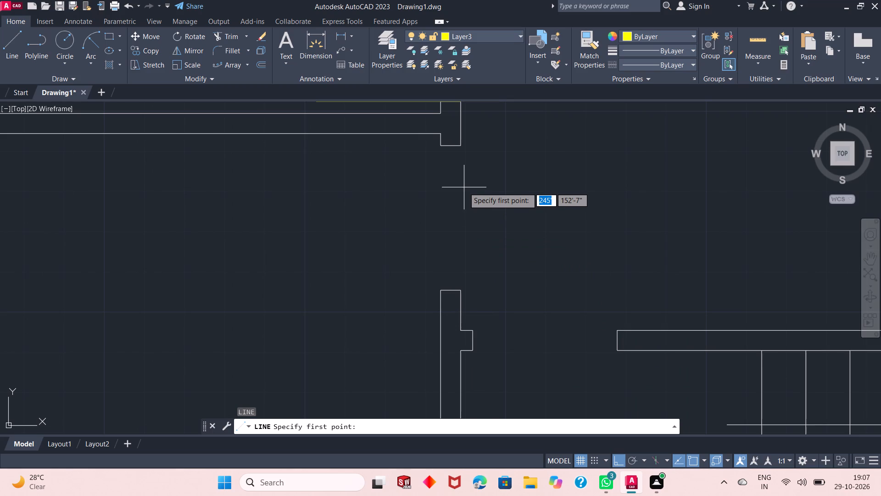
pyautogui.click(461, 147)
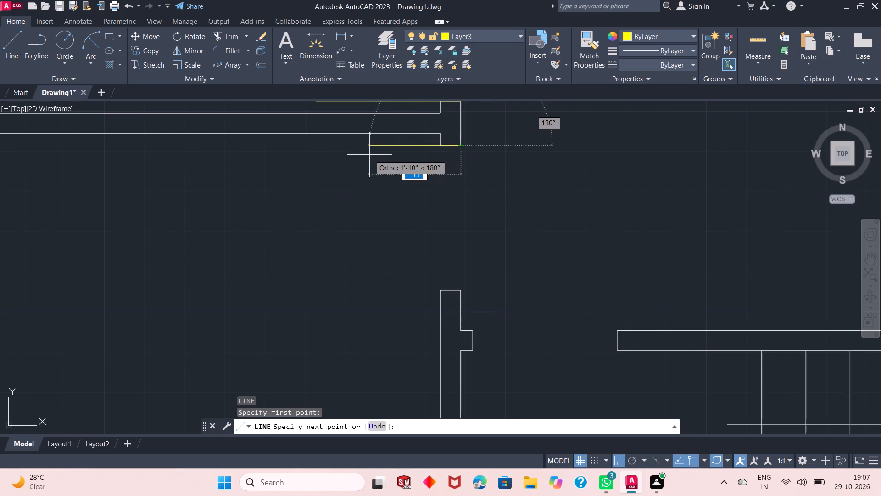
pyautogui.write("3'")
pyautogui.press('Return')
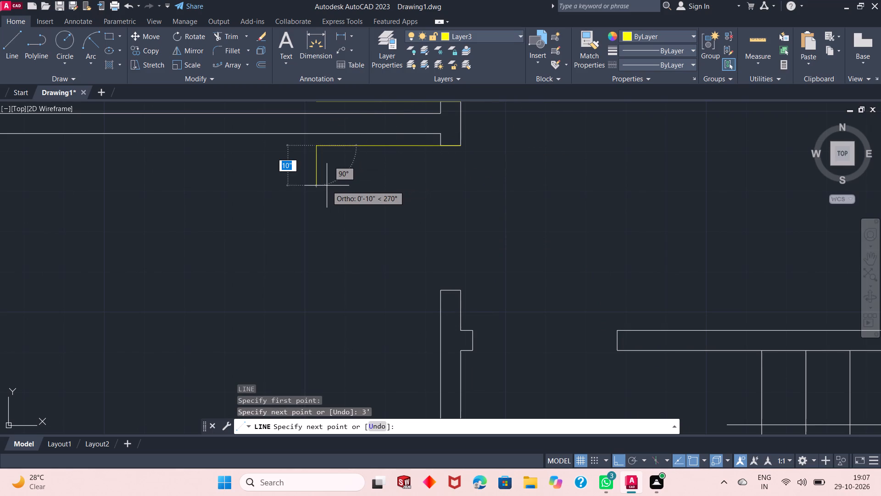
pyautogui.write('1"')
pyautogui.press('Return')
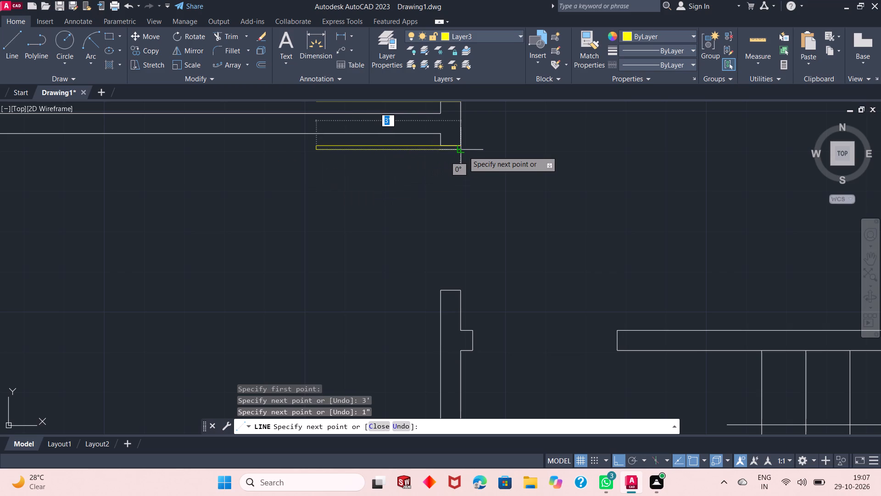
pyautogui.keyDown('ctrl'); pyautogui.scroll(3, 463, 151); pyautogui.keyUp('ctrl')
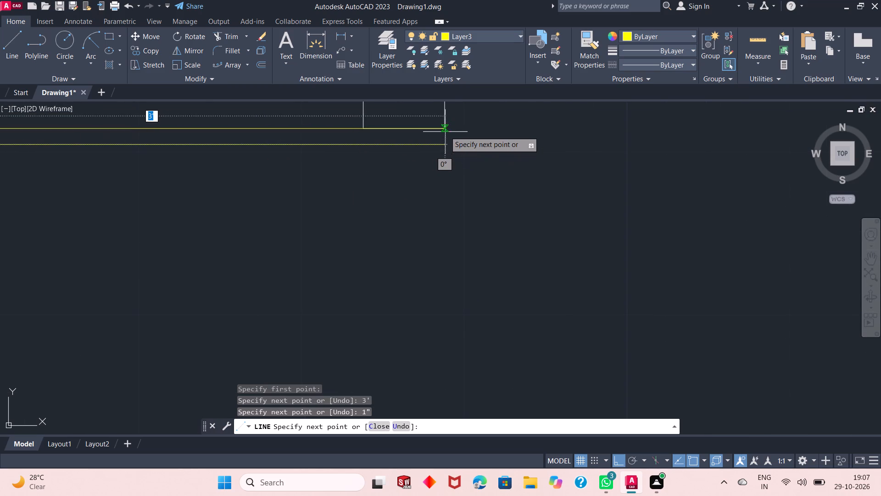
pyautogui.moveTo(444, 145); pyautogui.dragTo(444, 139)
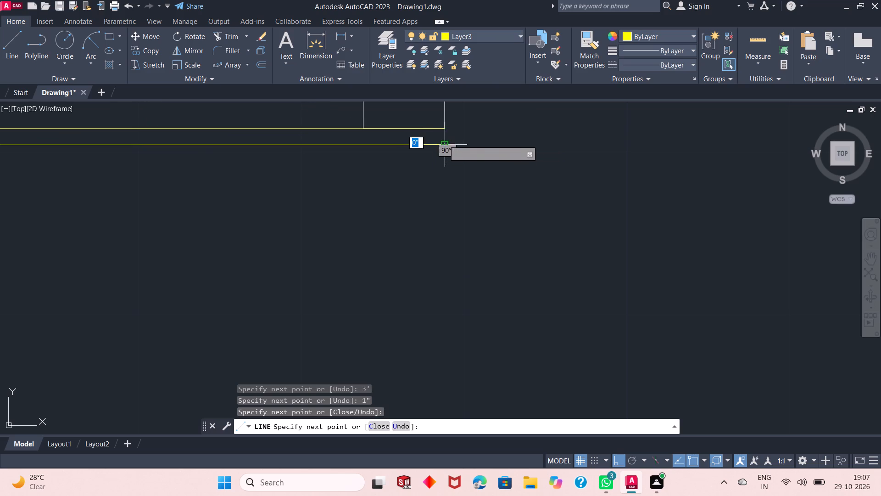
pyautogui.moveTo(444, 139); pyautogui.dragTo(445, 127)
pyautogui.click(445, 127)
pyautogui.press('Escape')
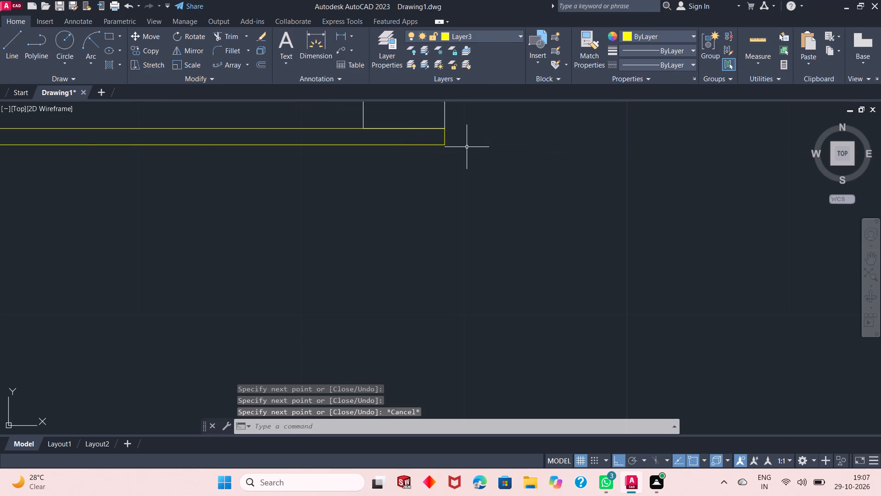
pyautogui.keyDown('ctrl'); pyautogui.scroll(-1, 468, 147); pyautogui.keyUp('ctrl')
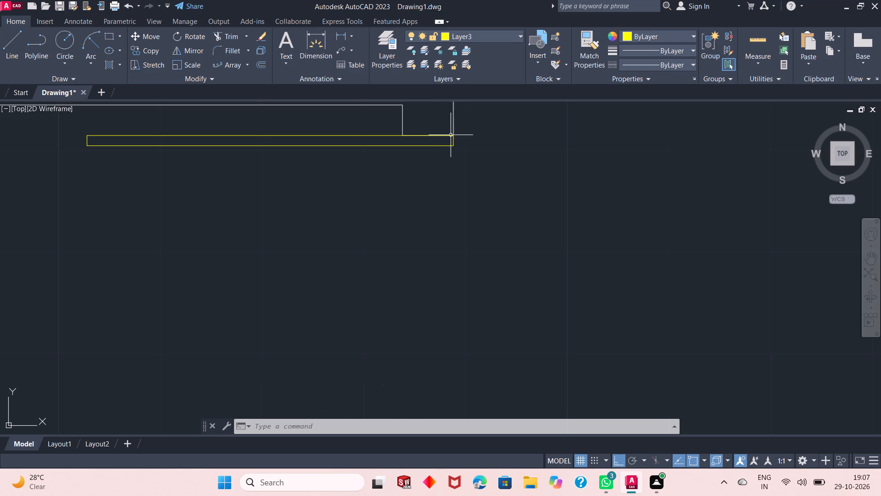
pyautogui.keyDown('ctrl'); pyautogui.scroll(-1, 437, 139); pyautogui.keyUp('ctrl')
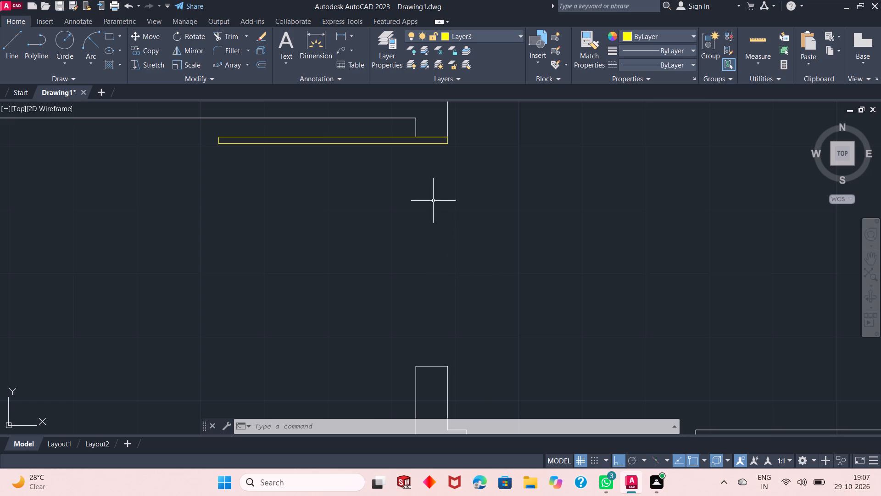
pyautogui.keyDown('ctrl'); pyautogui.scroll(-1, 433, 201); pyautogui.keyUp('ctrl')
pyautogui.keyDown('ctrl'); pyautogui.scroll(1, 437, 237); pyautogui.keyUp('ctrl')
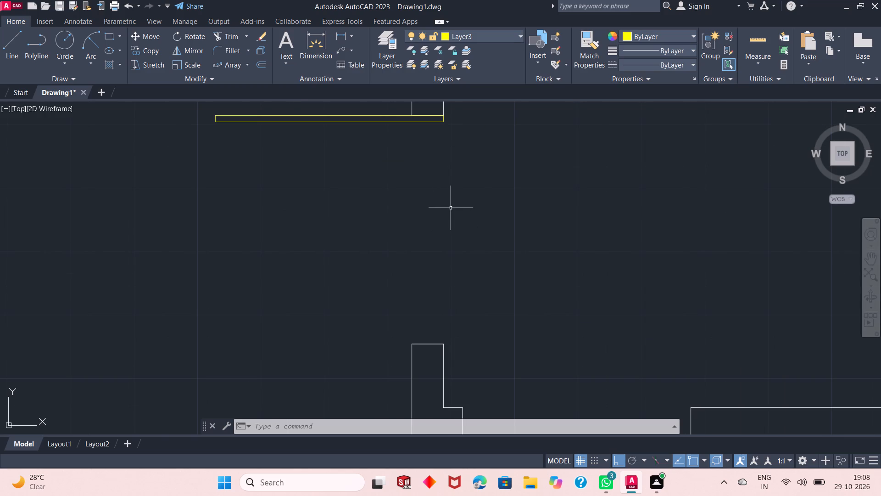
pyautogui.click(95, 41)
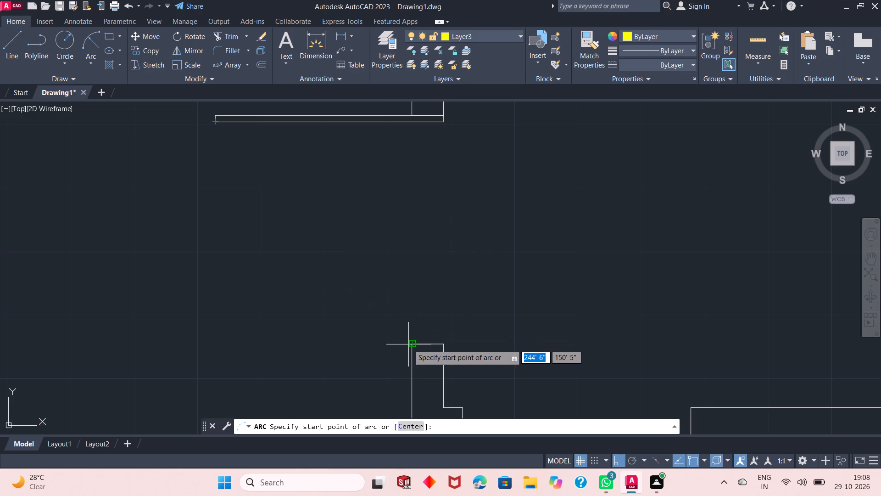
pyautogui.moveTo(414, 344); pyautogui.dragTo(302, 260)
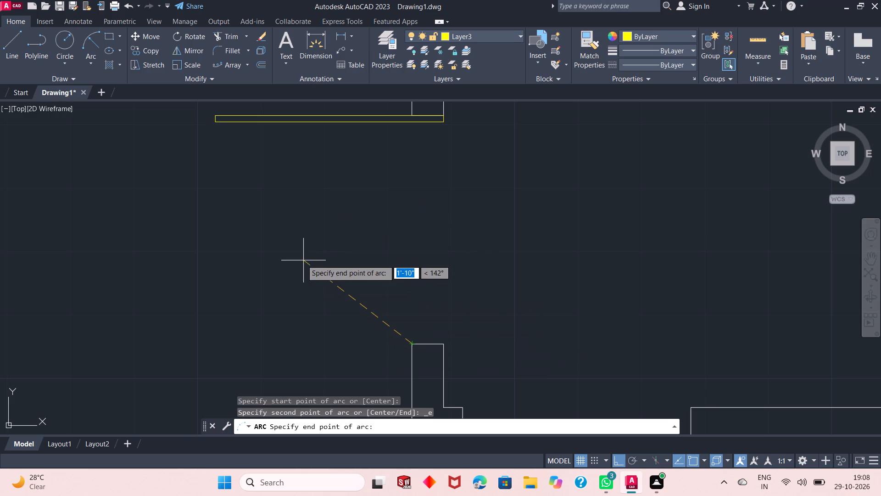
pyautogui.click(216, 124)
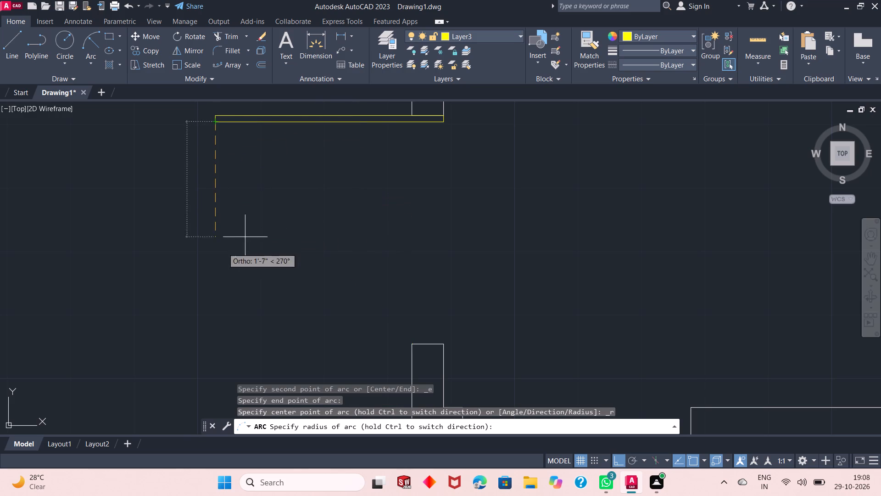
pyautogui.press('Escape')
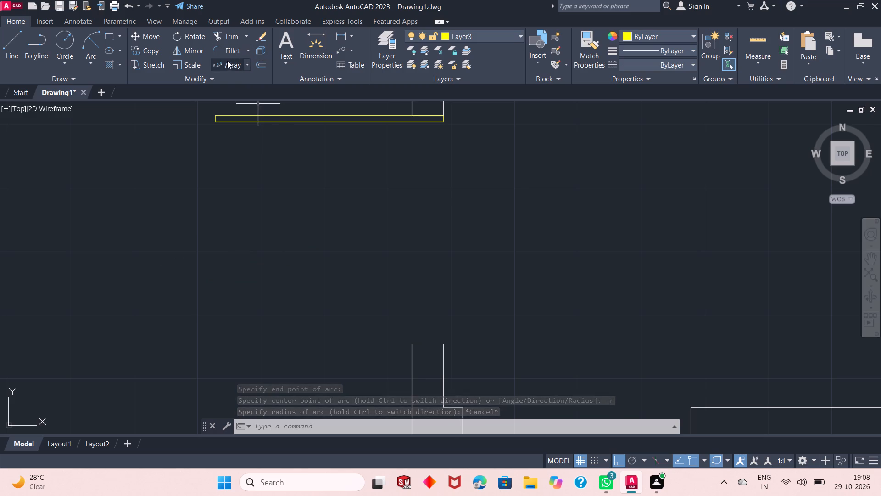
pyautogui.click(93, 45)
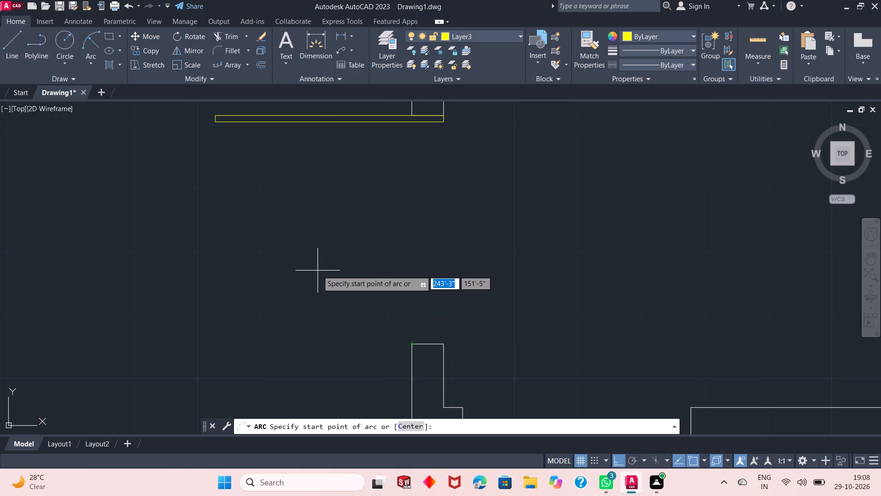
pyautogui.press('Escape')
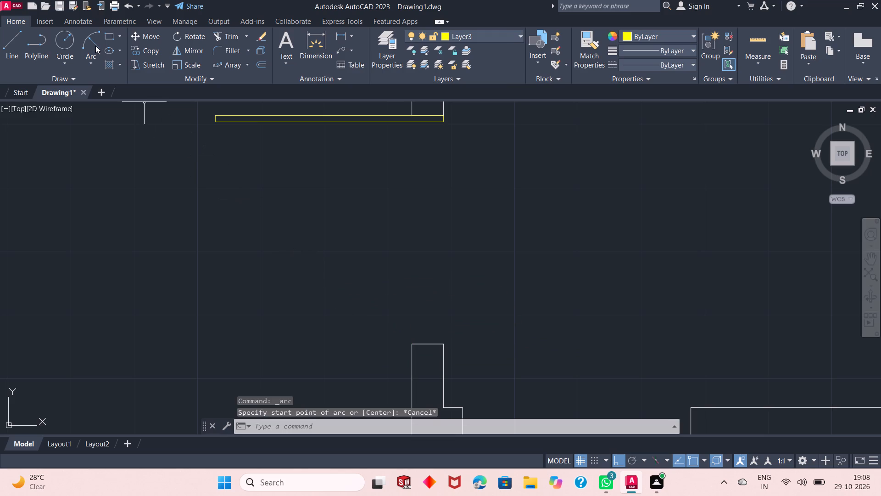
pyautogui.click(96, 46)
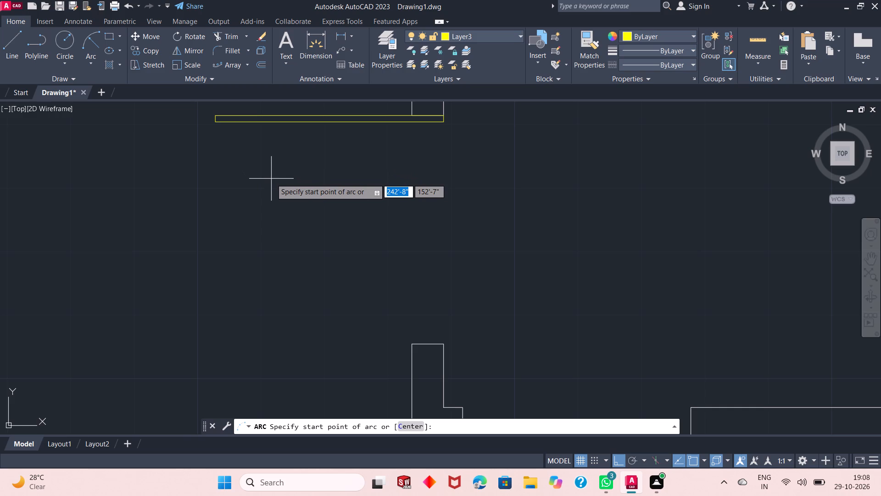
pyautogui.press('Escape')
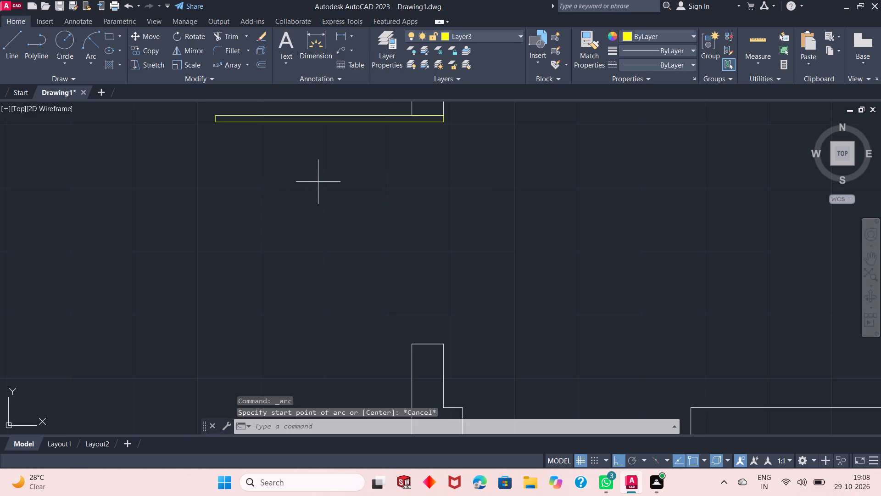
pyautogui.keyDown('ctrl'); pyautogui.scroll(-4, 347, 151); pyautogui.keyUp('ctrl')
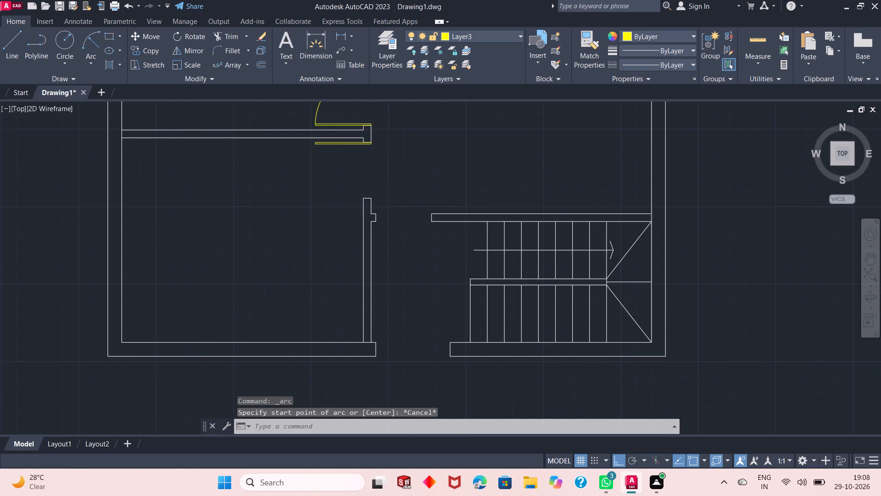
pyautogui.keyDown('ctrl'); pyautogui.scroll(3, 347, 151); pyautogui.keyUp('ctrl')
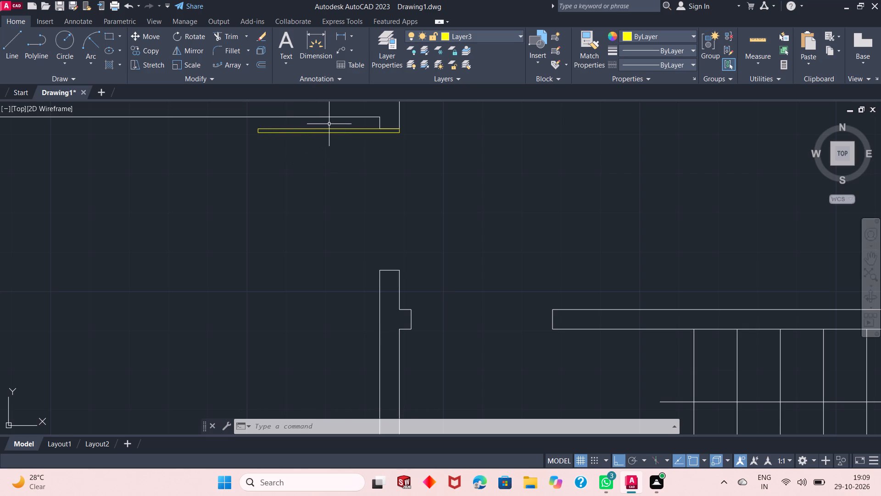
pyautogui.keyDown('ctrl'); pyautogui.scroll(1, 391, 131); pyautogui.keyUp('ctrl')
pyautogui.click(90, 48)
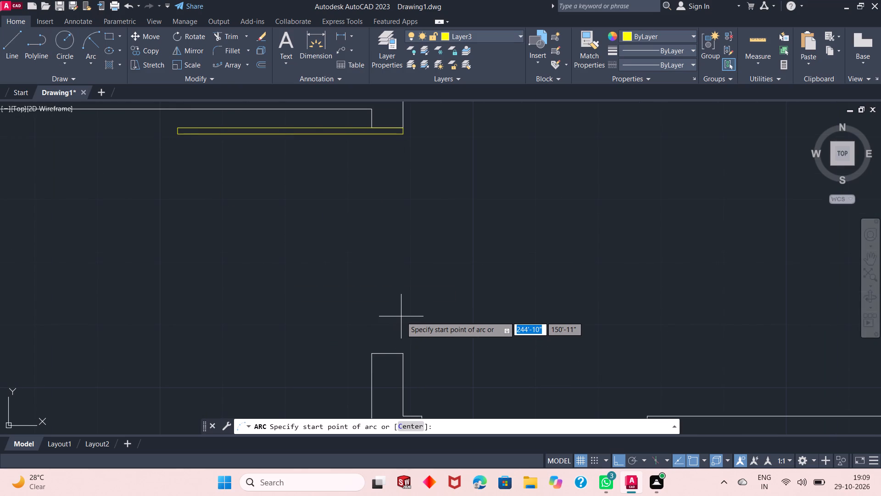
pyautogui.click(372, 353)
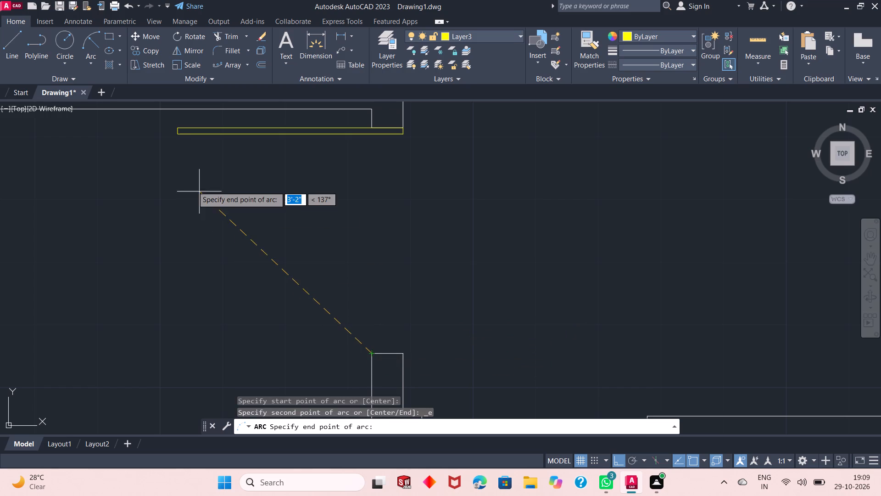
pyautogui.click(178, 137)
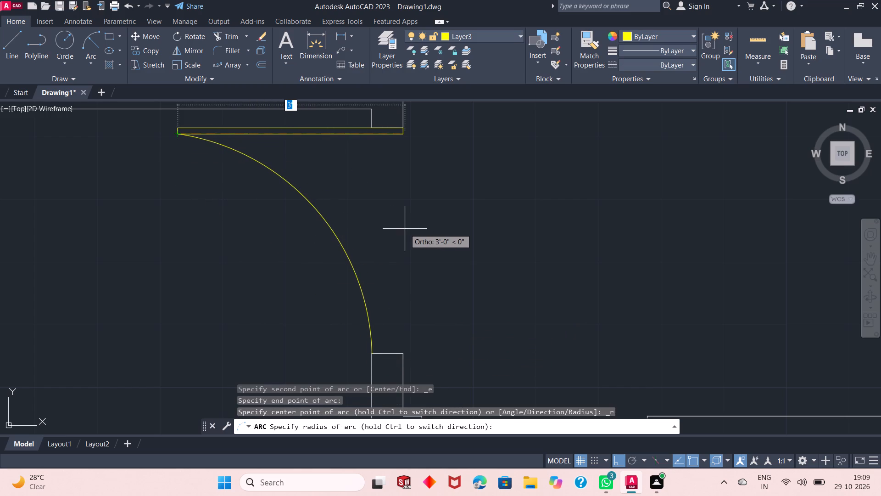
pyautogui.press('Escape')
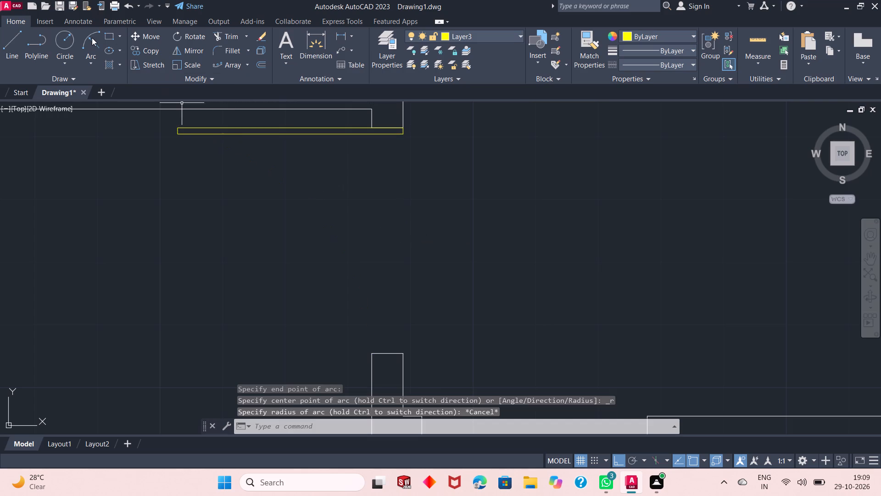
# Draw the bottom-left room's door swing as a start-end-radius arc from the leaf's free lower corner to the lower jamb's room-side corner, radius 3'.
pyautogui.click(92, 38)
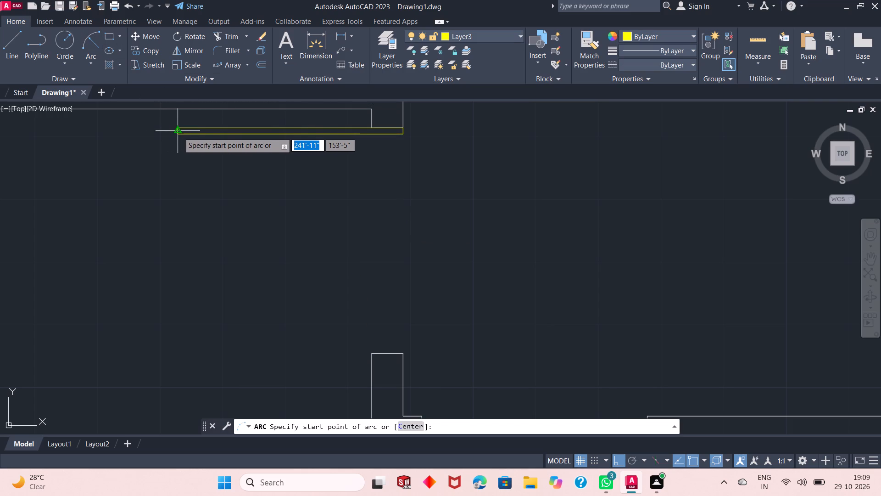
pyautogui.click(178, 135)
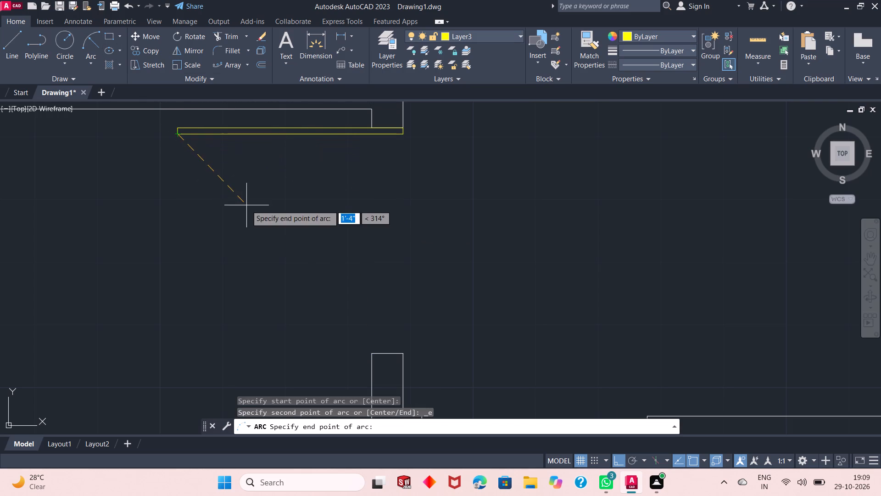
pyautogui.click(373, 353)
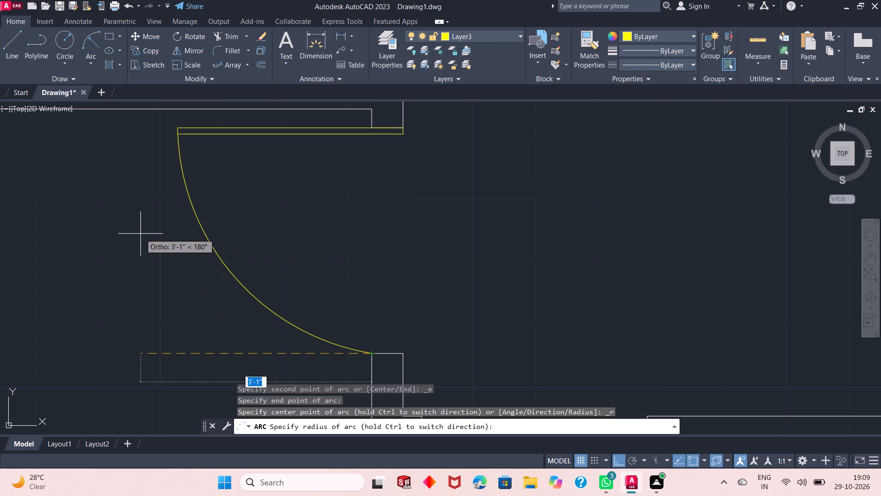
pyautogui.write("3'")
pyautogui.press('Return')
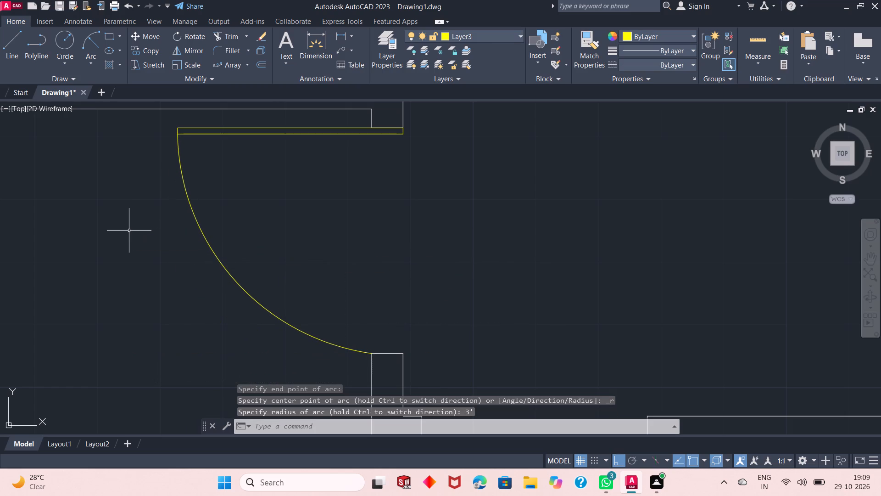
# Draw a closed 3' by 1" door leaf upward from the stair-side jamb's lower corner in the opening beside the staircase's top wall.
pyautogui.keyDown('ctrl'); pyautogui.scroll(-1, 272, 230); pyautogui.keyUp('ctrl')
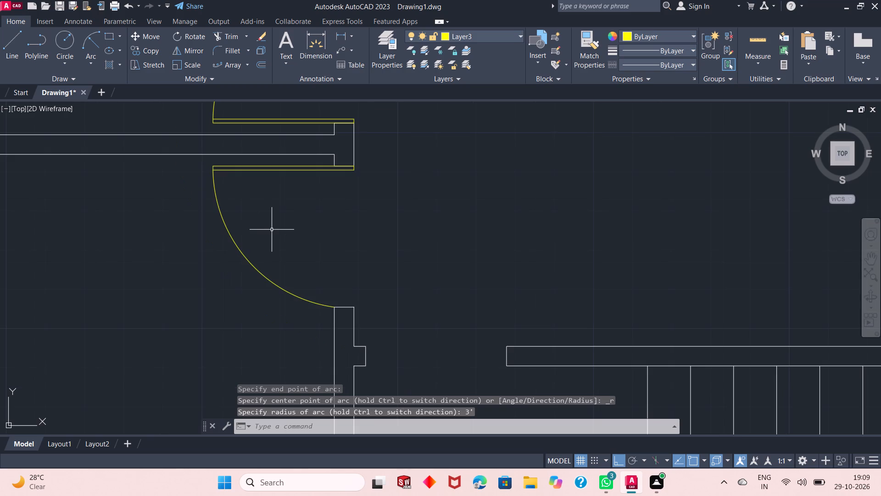
pyautogui.keyDown('ctrl'); pyautogui.scroll(-1, 284, 307); pyautogui.keyUp('ctrl')
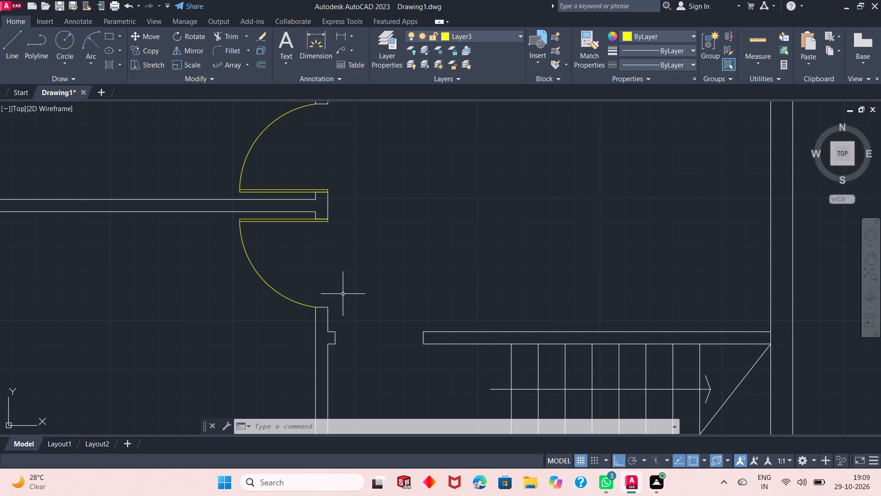
pyautogui.keyDown('ctrl'); pyautogui.scroll(-2, 316, 285); pyautogui.keyUp('ctrl')
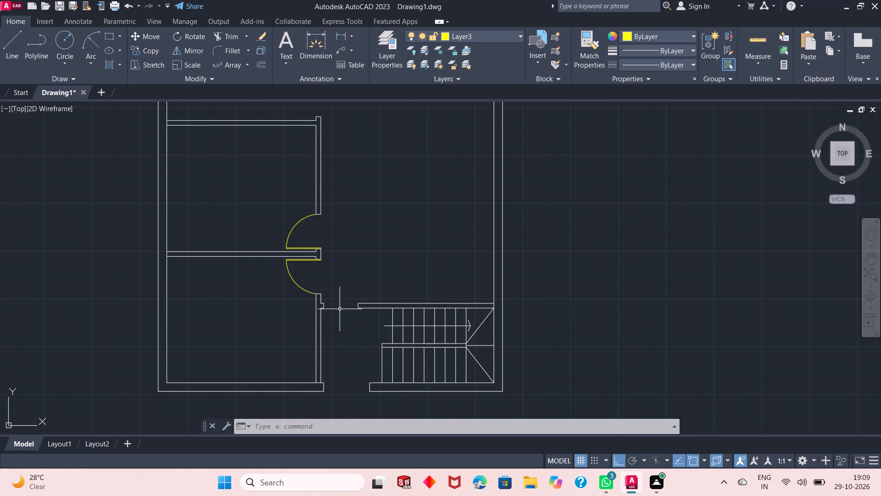
pyautogui.keyDown('ctrl'); pyautogui.scroll(2, 339, 320); pyautogui.keyUp('ctrl')
pyautogui.write('l')
pyautogui.press('space')
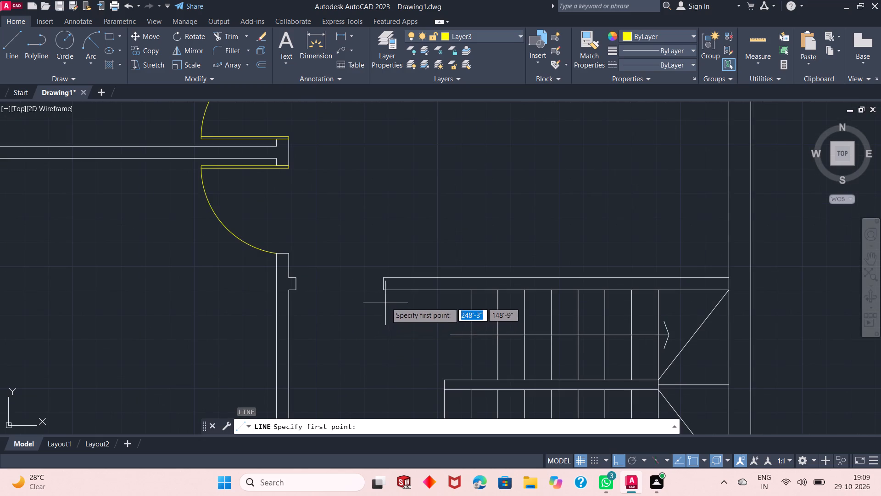
pyautogui.click(385, 288)
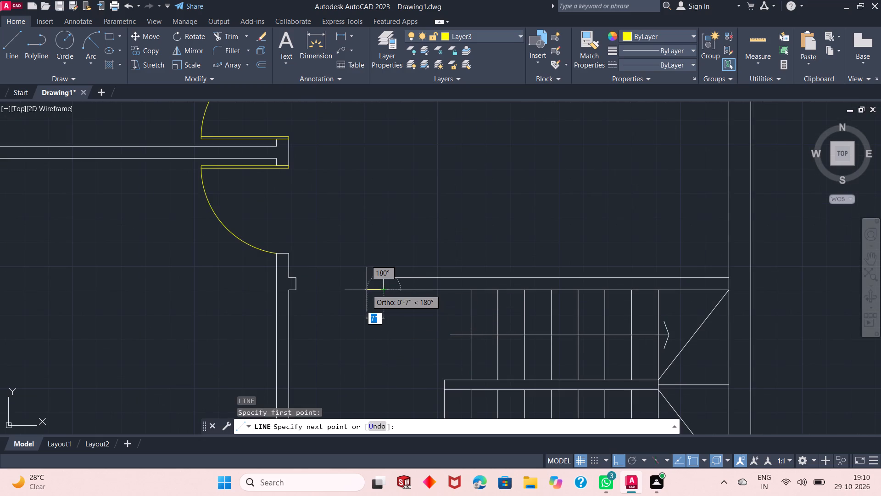
pyautogui.write('1"')
pyautogui.press('Return')
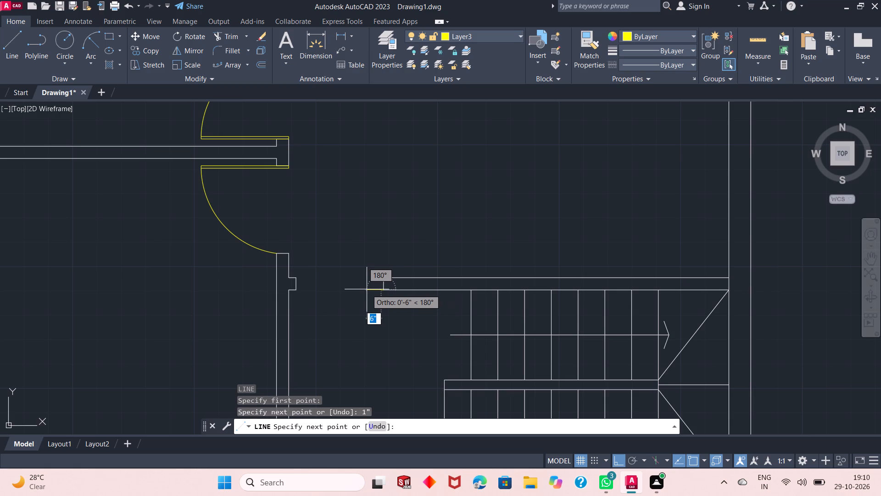
pyautogui.hotkey('ctrl', 'z')
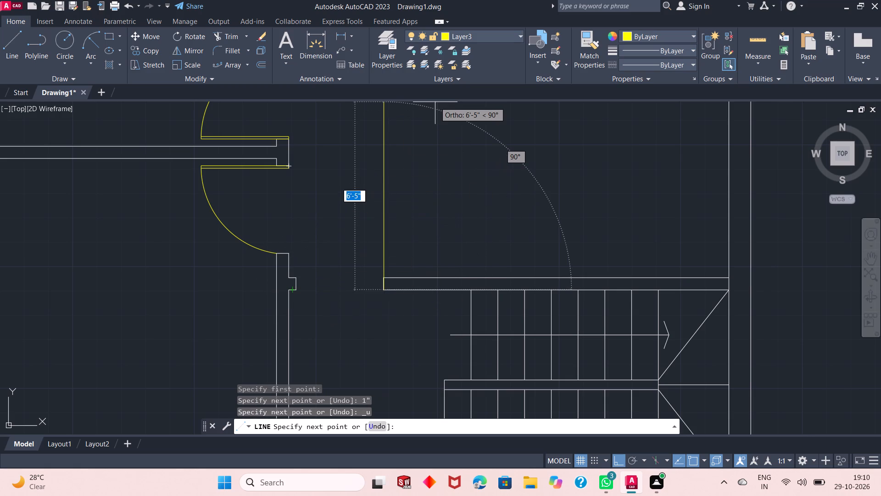
pyautogui.write("3'")
pyautogui.press('Return')
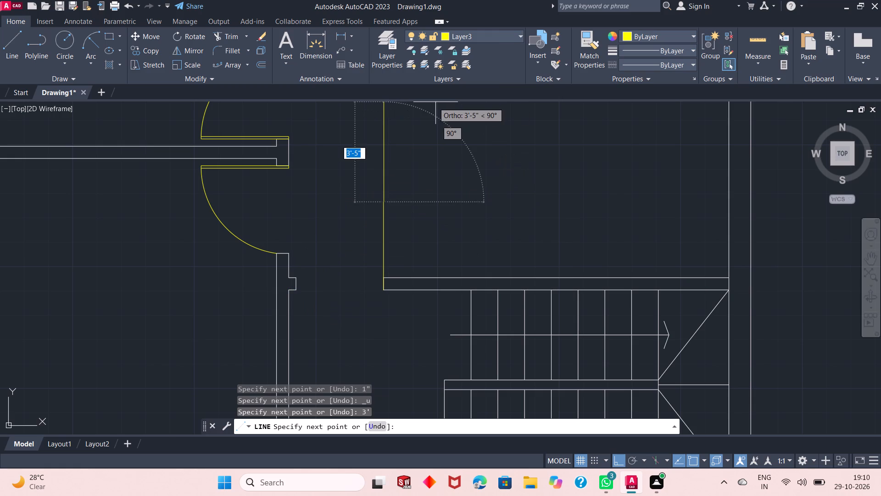
pyautogui.write('1"')
pyautogui.press('Return')
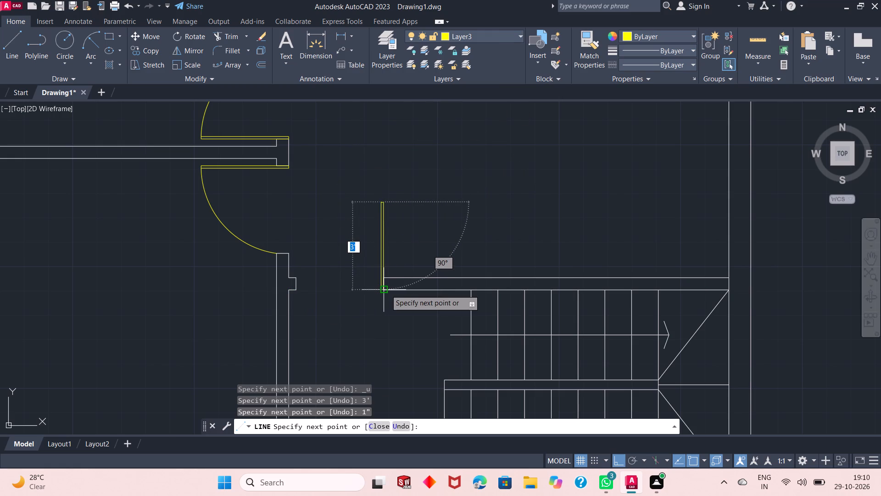
pyautogui.keyDown('ctrl'); pyautogui.scroll(4, 377, 290); pyautogui.keyUp('ctrl')
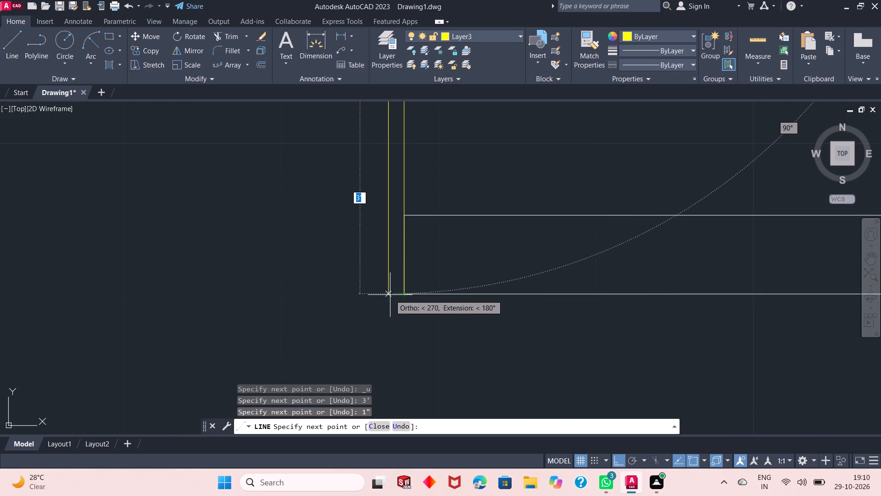
pyautogui.click(388, 295)
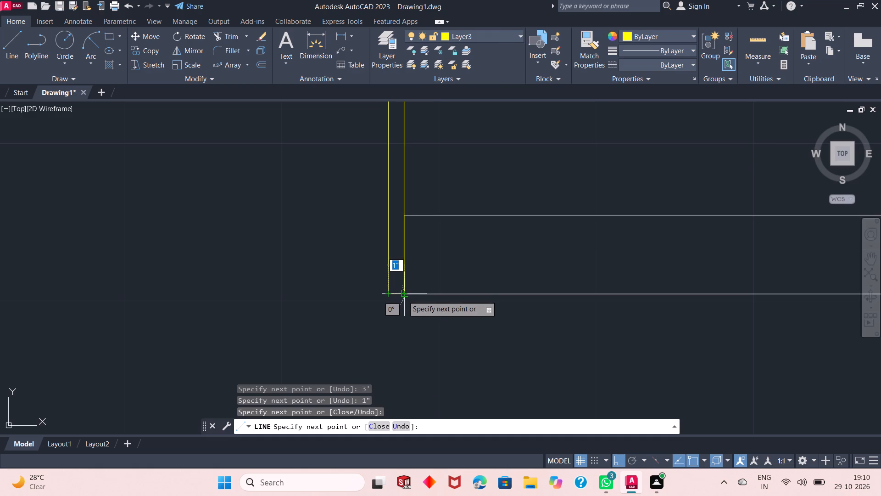
pyautogui.click(403, 296)
pyautogui.press('Escape')
# Draw this door's swing as a start-end-radius arc from the leaf's free left corner to the opposite jamb's upper corner, radius 3'.
pyautogui.keyDown('ctrl'); pyautogui.scroll(-3, 441, 331); pyautogui.keyUp('ctrl')
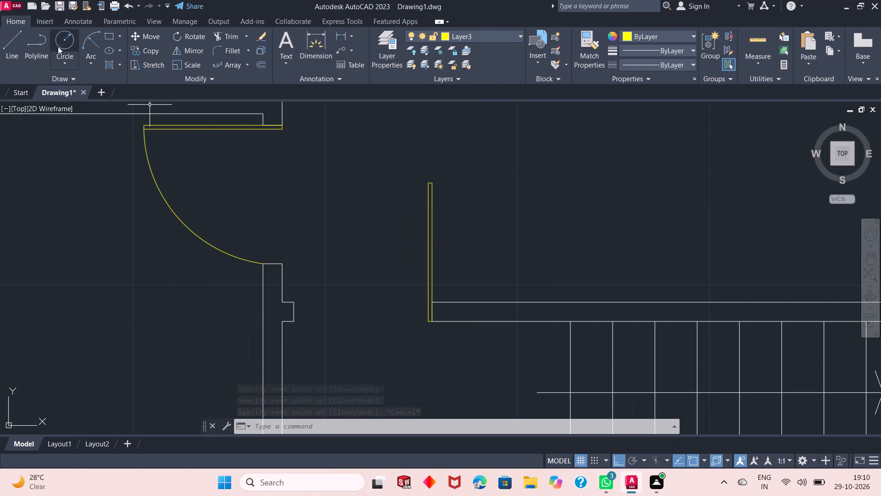
pyautogui.click(95, 38)
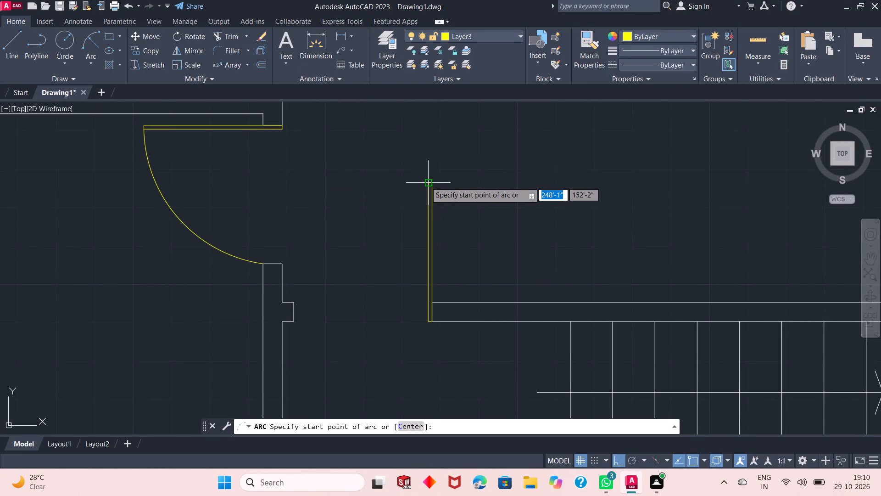
pyautogui.moveTo(426, 182); pyautogui.dragTo(340, 265)
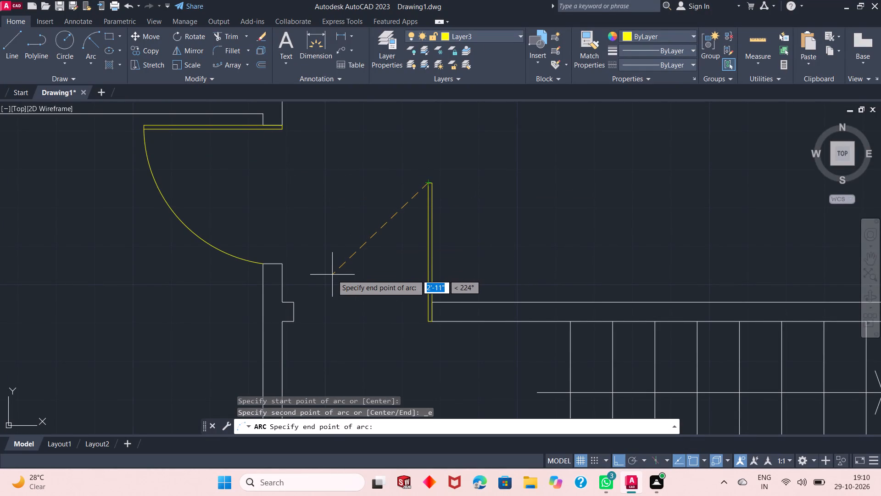
pyautogui.click(295, 303)
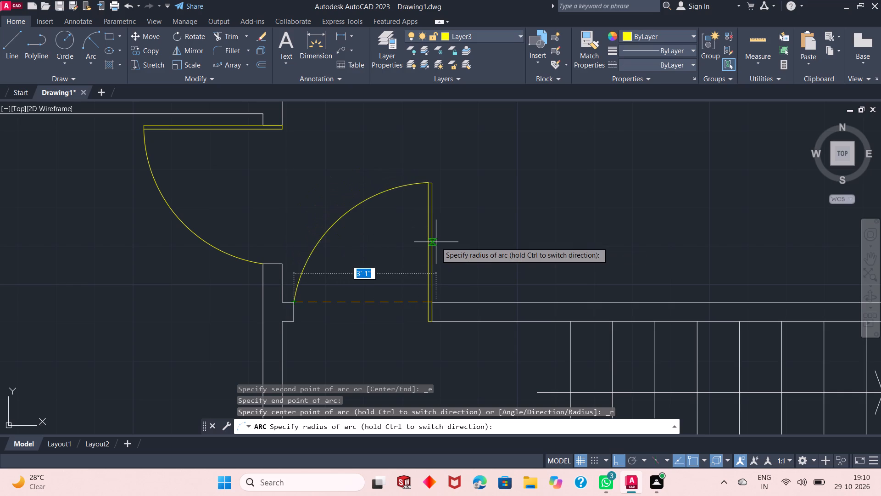
pyautogui.press('3')
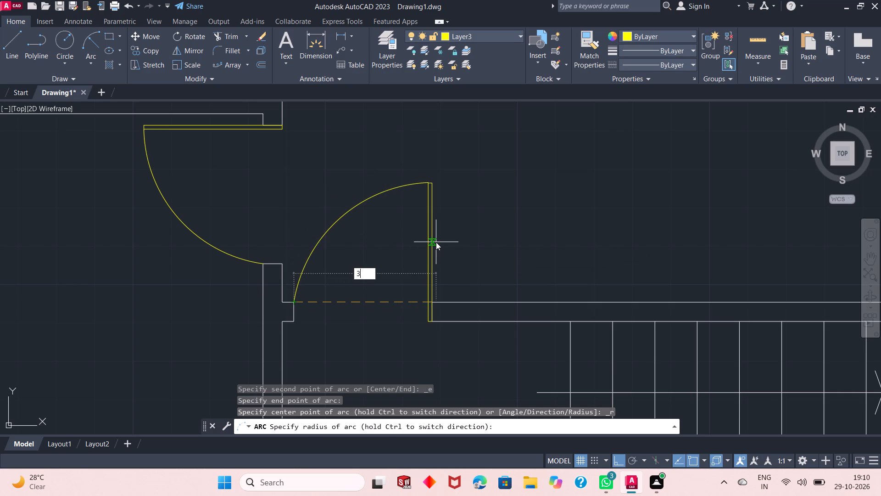
pyautogui.press("'")
pyautogui.press('Return')
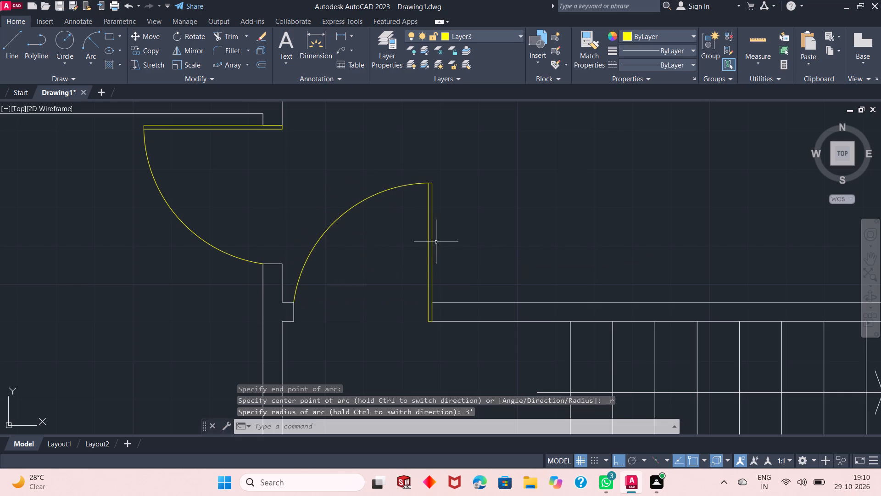
# Draw a closed 4' by 1" door leaf upward from the left jamb's outer corner in the bottom wall's entrance opening.
pyautogui.keyDown('ctrl'); pyautogui.scroll(-2, 467, 253); pyautogui.keyUp('ctrl')
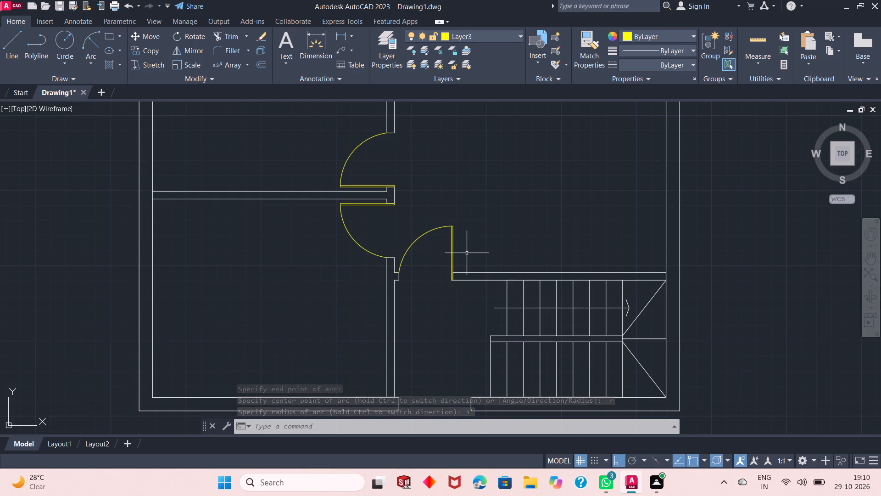
pyautogui.keyDown('ctrl'); pyautogui.scroll(-1, 376, 184); pyautogui.keyUp('ctrl')
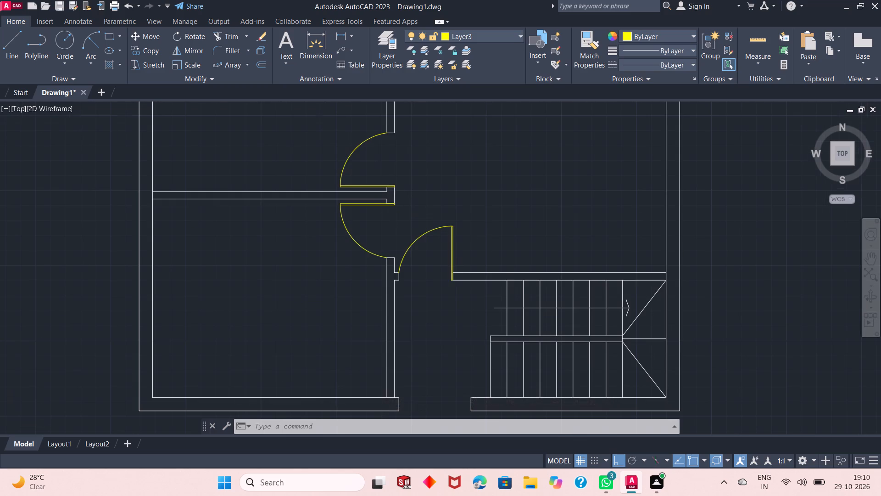
pyautogui.keyDown('ctrl'); pyautogui.scroll(1, 428, 335); pyautogui.keyUp('ctrl')
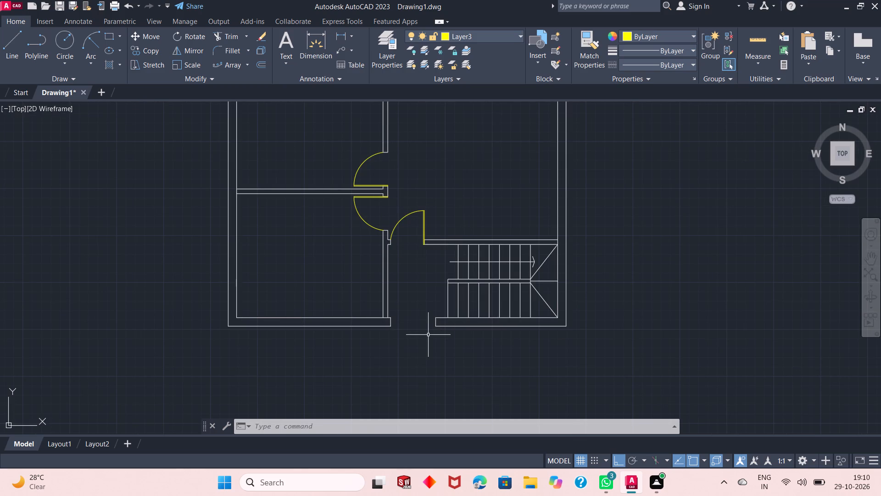
pyautogui.write('l')
pyautogui.press('space')
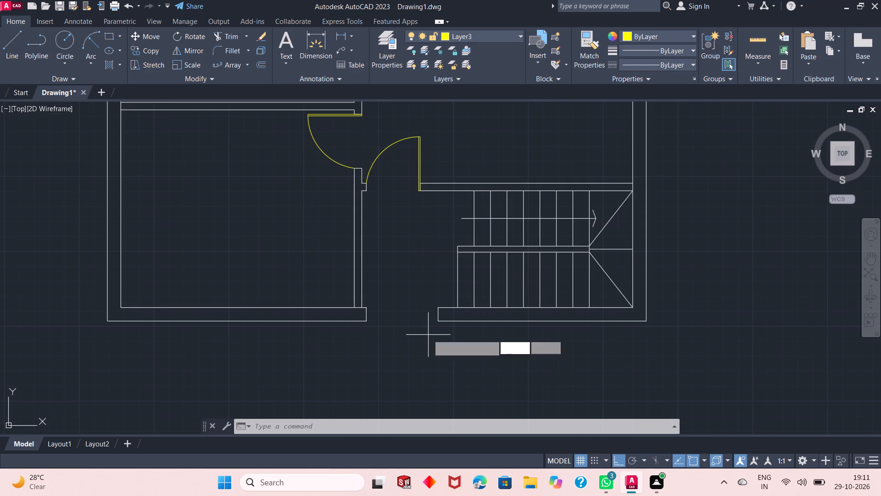
pyautogui.click(368, 321)
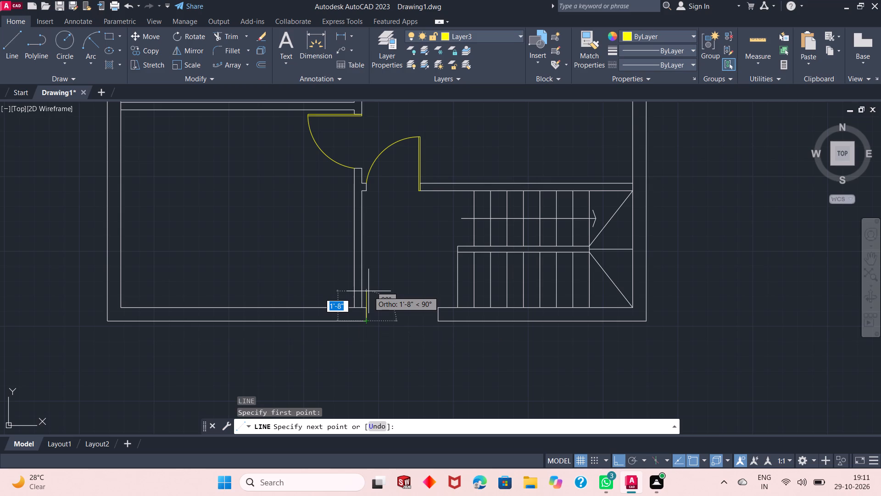
pyautogui.write("4'")
pyautogui.press('Return')
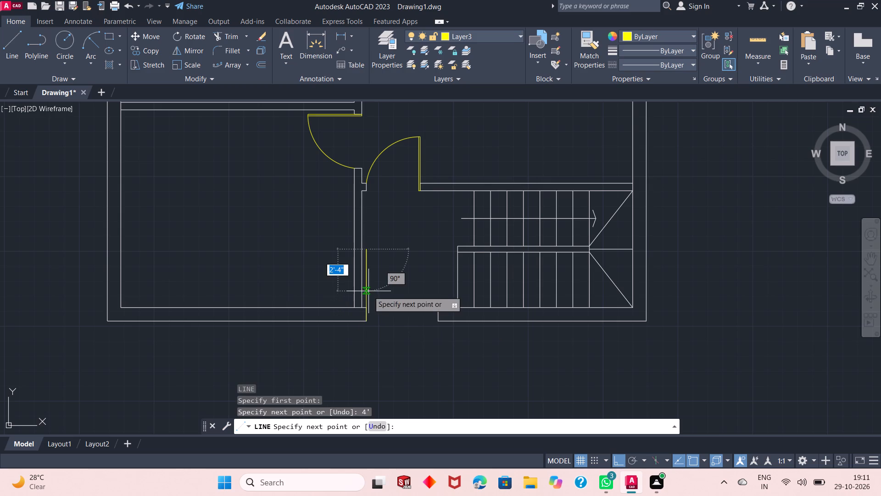
pyautogui.write('1"')
pyautogui.press('Return')
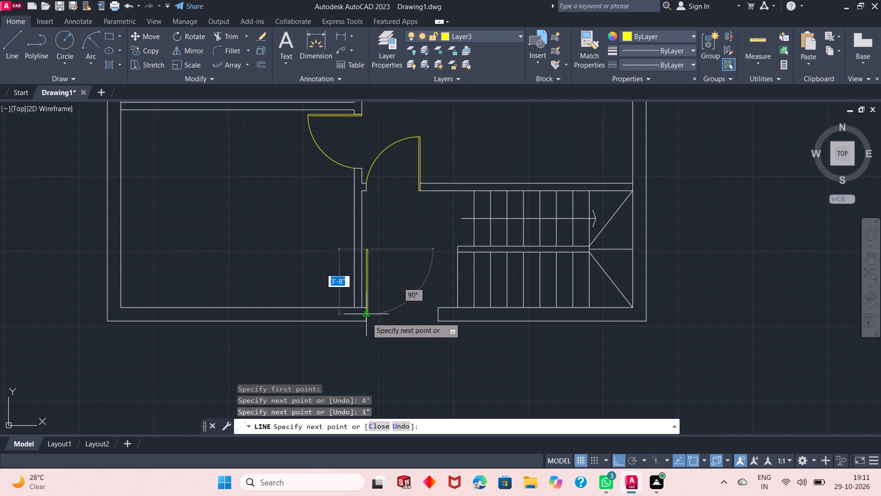
pyautogui.keyDown('ctrl'); pyautogui.scroll(2, 375, 325); pyautogui.keyUp('ctrl')
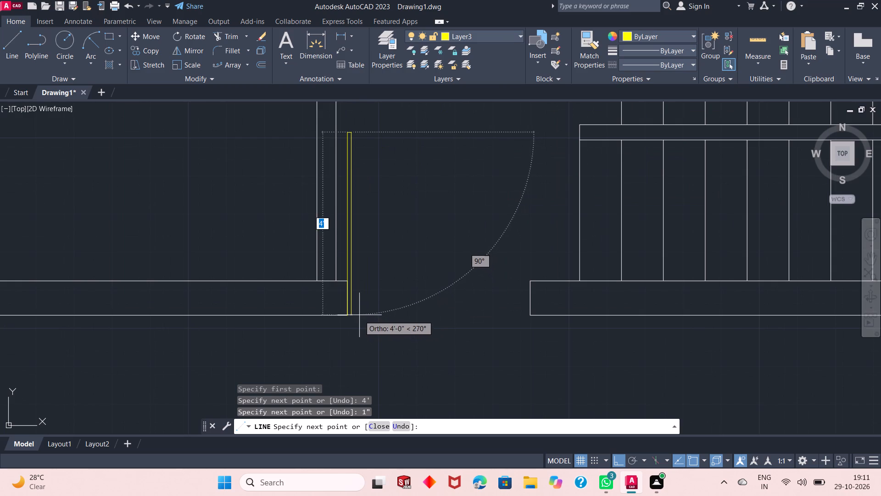
pyautogui.keyDown('ctrl'); pyautogui.scroll(3, 354, 316); pyautogui.keyUp('ctrl')
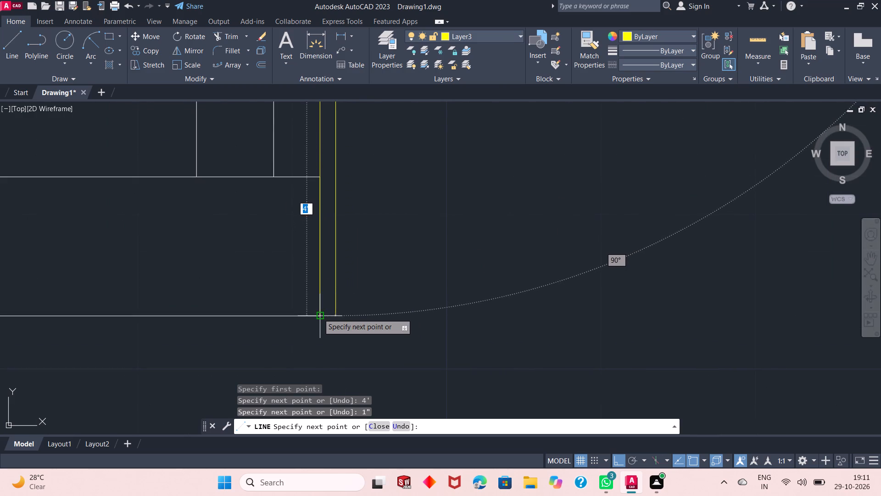
pyautogui.click(335, 316)
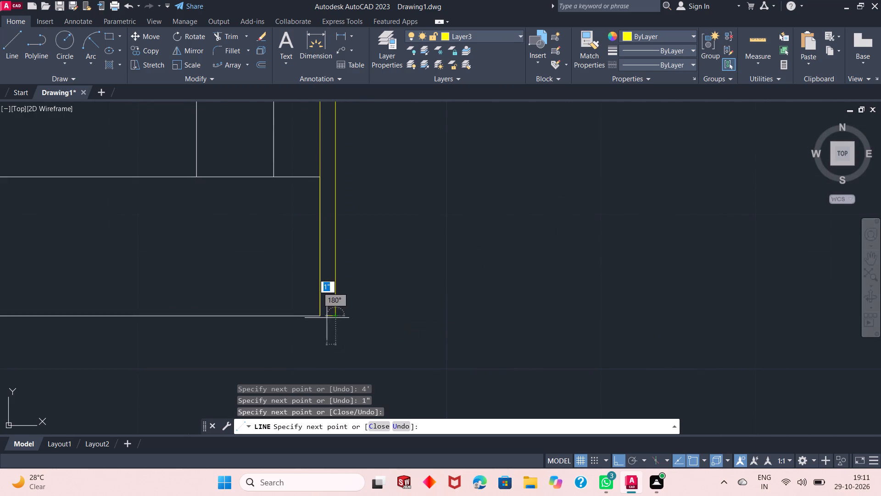
pyautogui.click(321, 317)
pyautogui.press('Return')
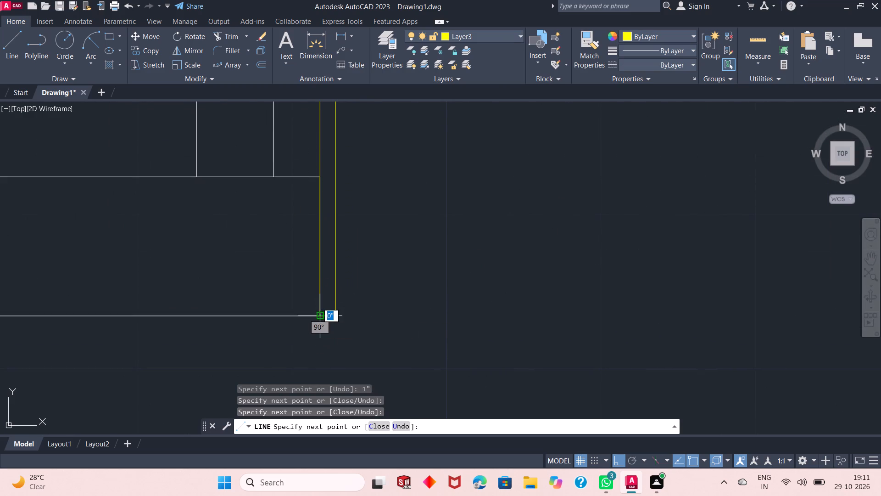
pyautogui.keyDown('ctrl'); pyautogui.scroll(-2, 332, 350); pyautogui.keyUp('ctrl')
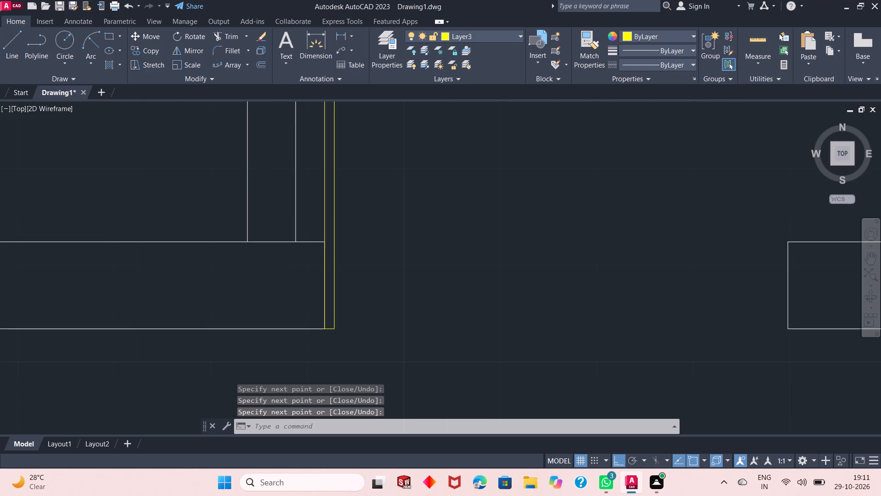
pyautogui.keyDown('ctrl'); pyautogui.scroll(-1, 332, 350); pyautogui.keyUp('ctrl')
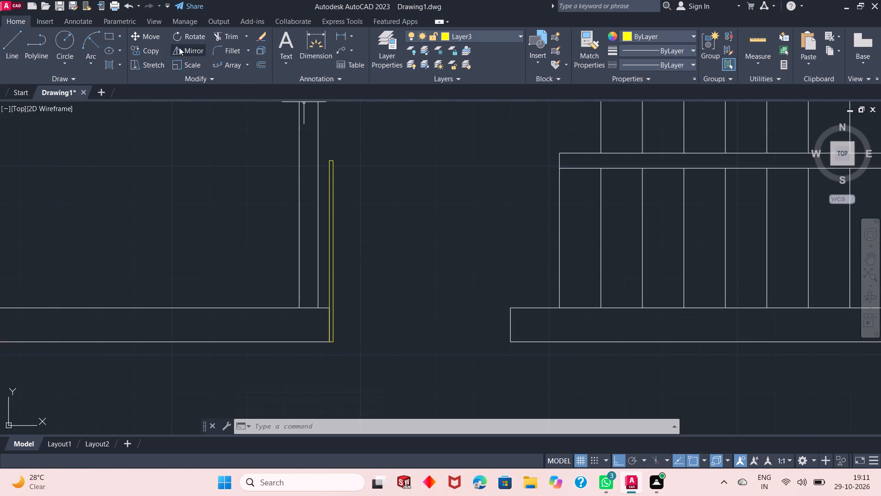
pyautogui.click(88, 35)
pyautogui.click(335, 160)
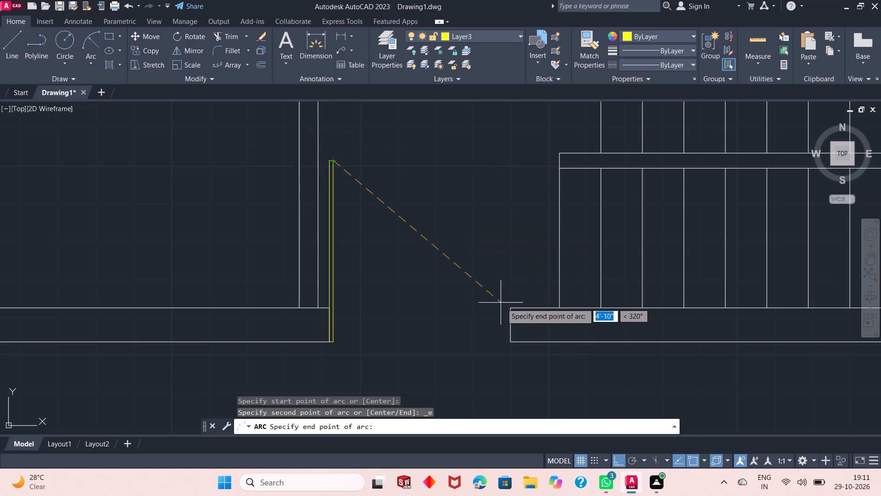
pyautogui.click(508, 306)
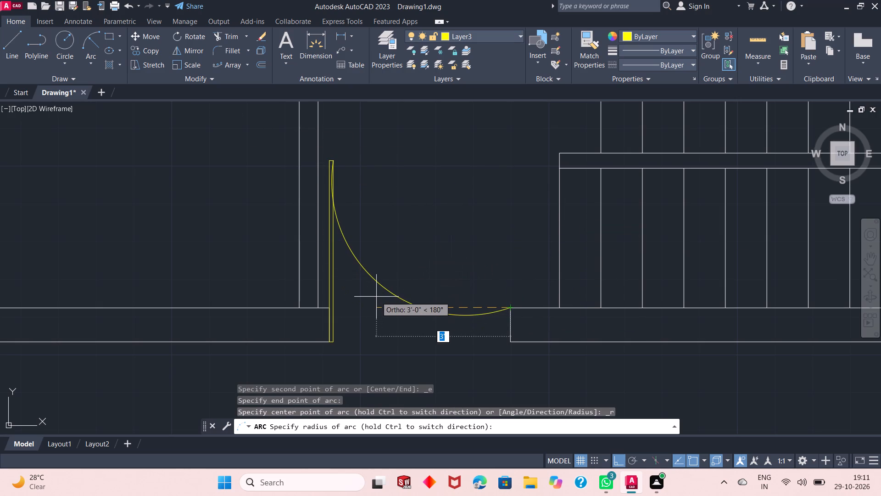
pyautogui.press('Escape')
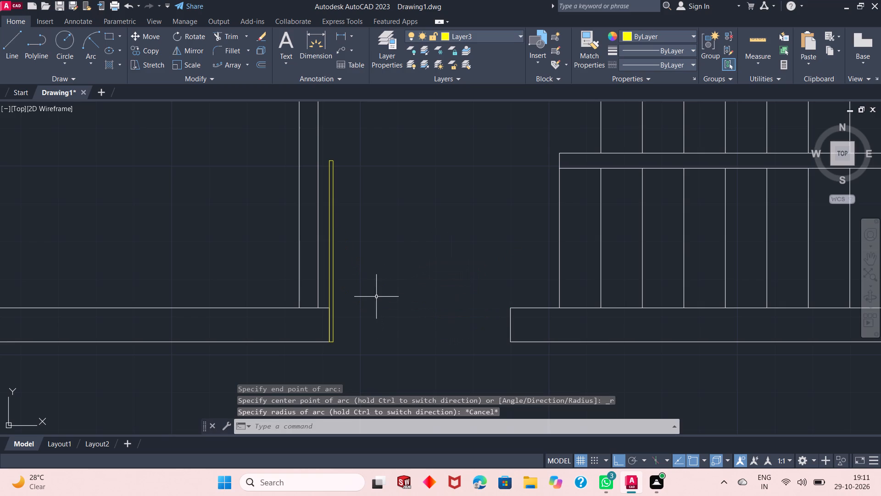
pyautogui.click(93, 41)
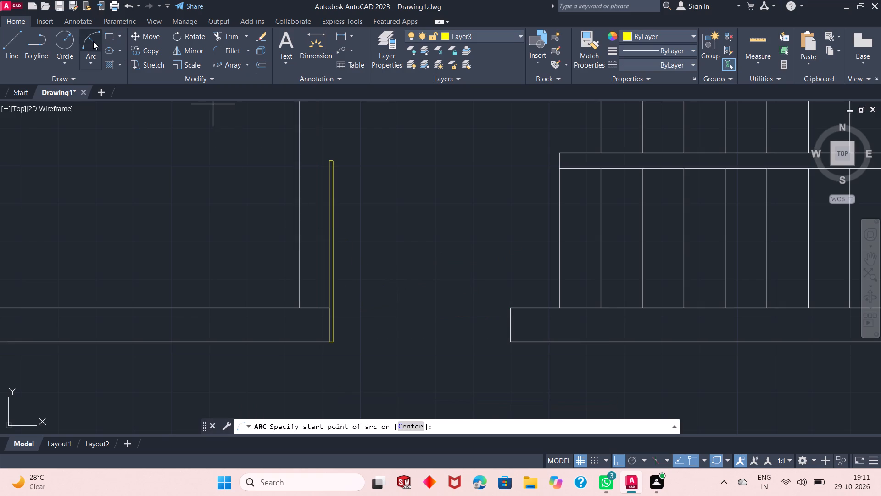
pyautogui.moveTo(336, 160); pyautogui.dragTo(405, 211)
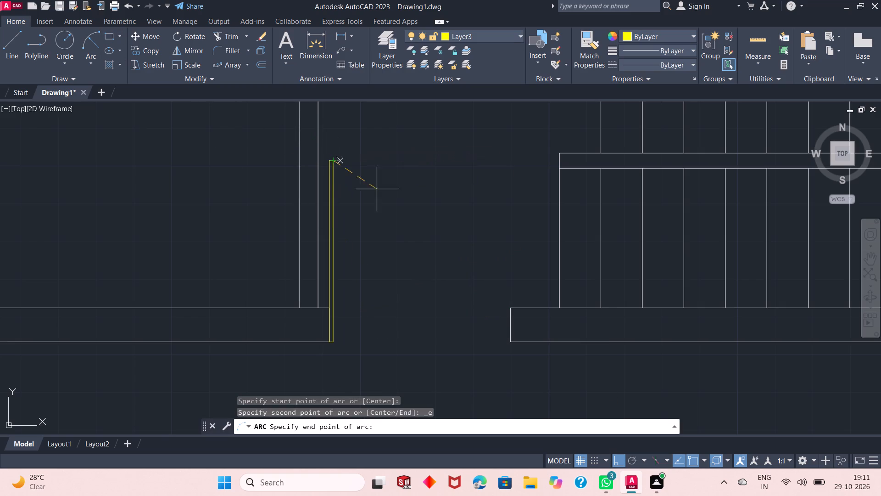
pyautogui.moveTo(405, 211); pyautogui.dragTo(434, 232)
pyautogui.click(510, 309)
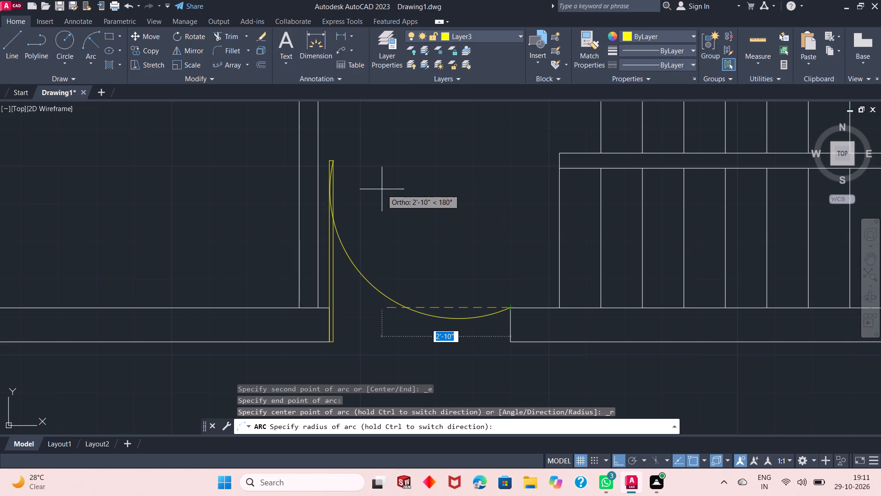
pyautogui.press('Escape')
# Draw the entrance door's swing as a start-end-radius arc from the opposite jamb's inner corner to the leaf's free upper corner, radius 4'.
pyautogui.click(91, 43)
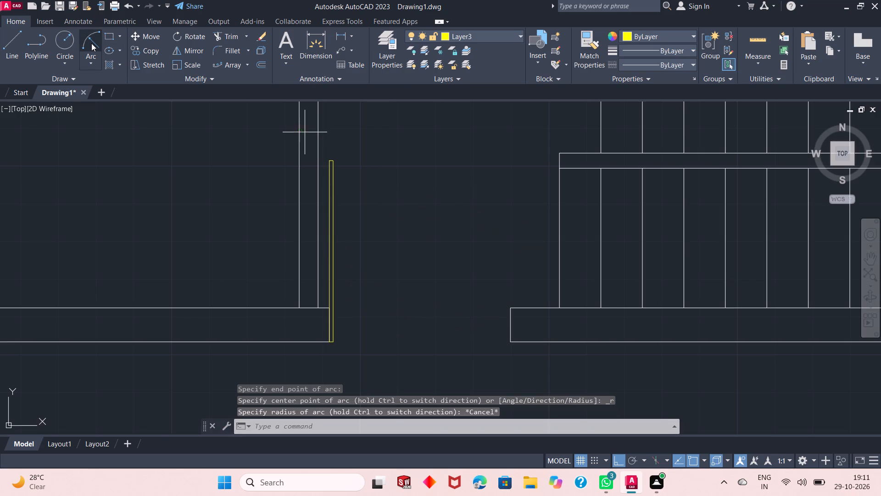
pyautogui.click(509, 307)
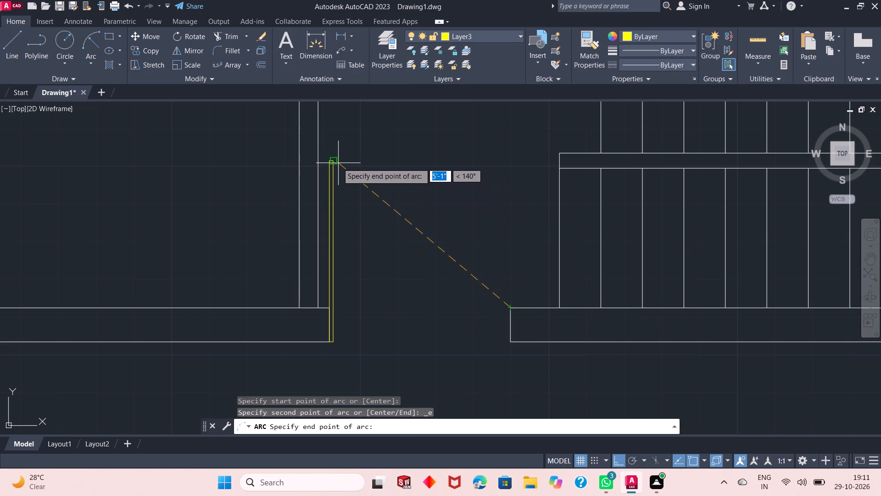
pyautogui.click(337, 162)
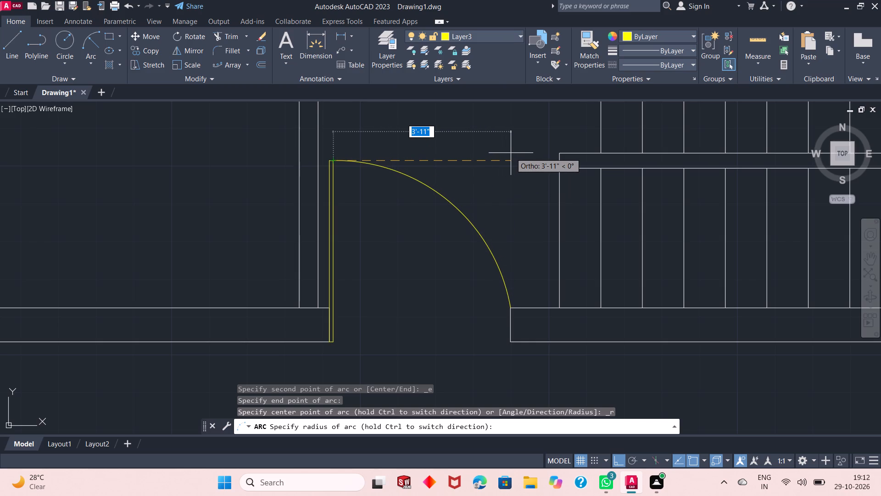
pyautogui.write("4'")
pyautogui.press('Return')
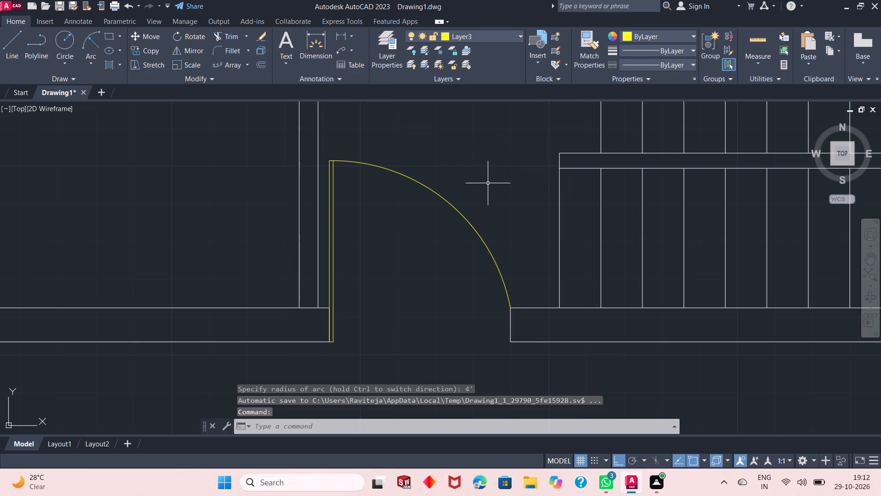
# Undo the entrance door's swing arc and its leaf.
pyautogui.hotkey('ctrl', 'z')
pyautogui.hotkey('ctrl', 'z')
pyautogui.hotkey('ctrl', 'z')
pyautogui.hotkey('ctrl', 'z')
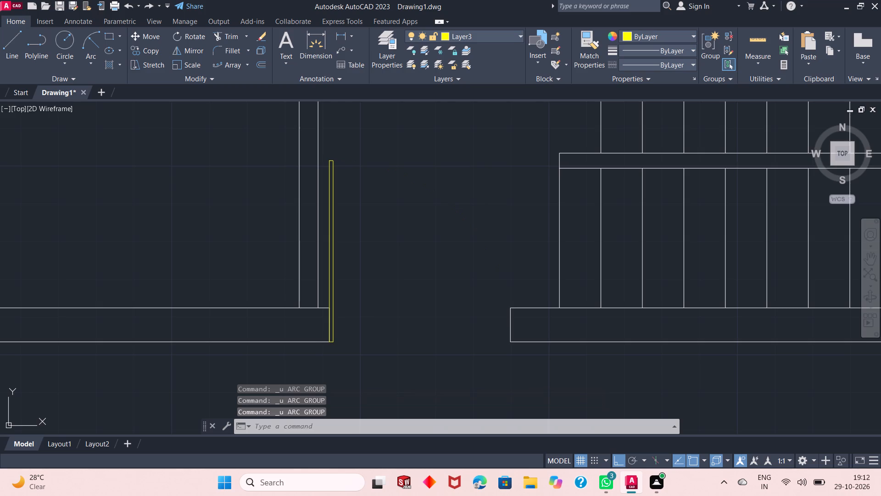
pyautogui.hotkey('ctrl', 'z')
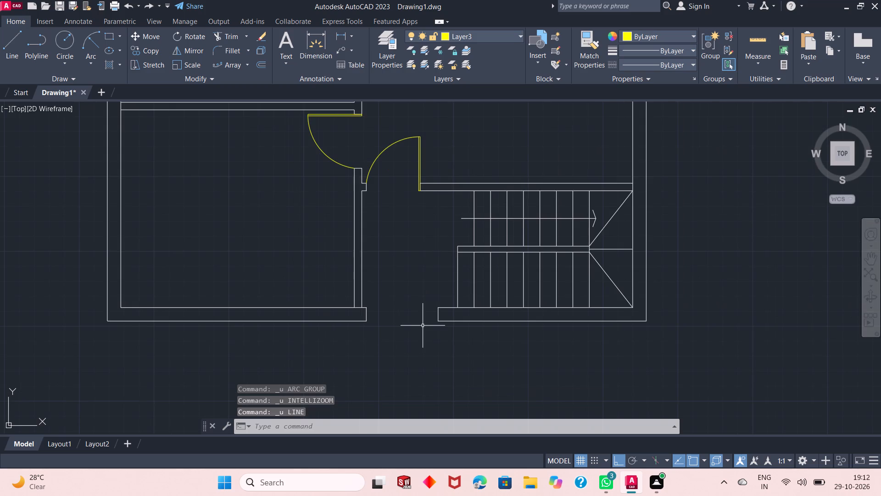
# Draw a closed 4' by 1" door leaf upward from the left jamb's outer corner in the bottom wall's entrance opening.
pyautogui.keyDown('ctrl'); pyautogui.scroll(2, 423, 326); pyautogui.keyUp('ctrl')
pyautogui.click(17, 50)
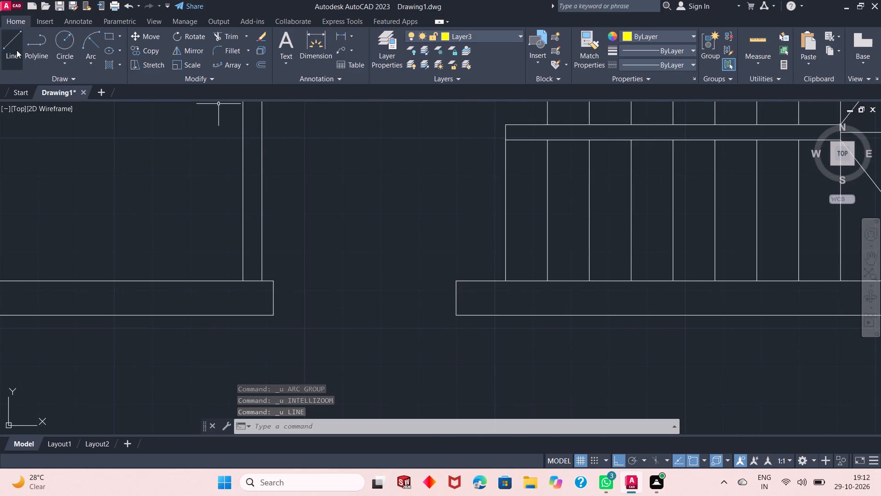
pyautogui.click(275, 315)
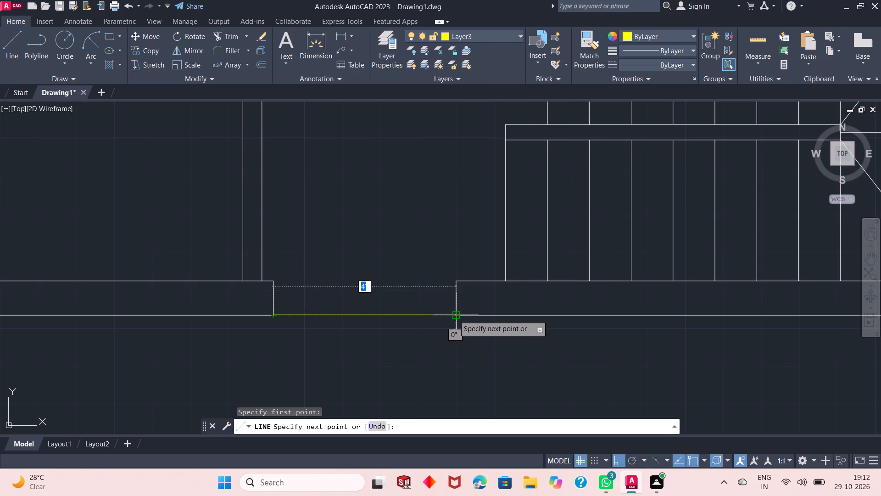
pyautogui.press('4')
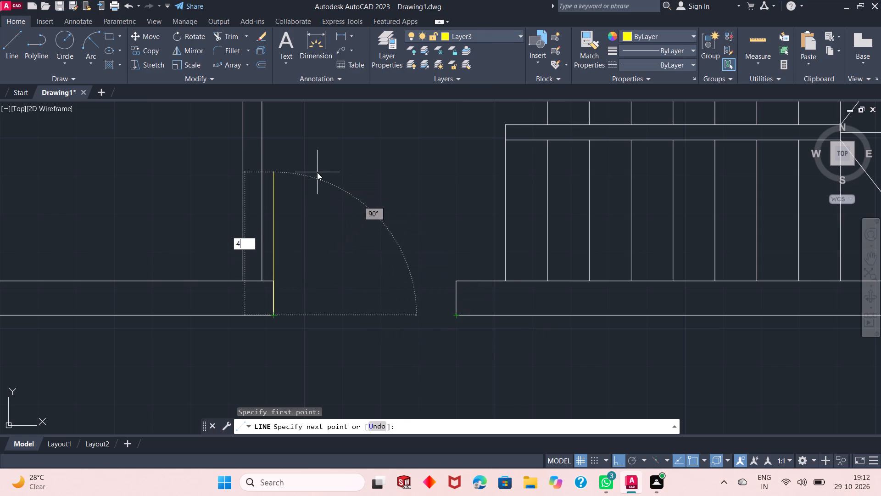
pyautogui.press("'")
pyautogui.press('Return')
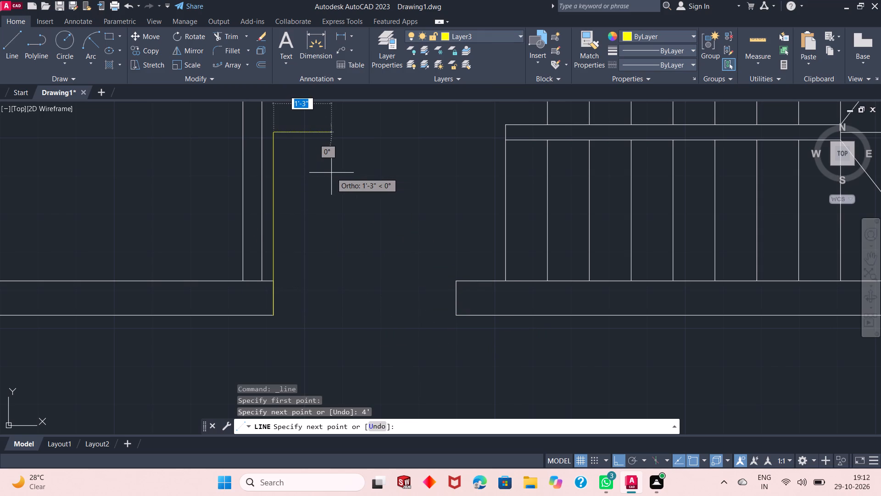
pyautogui.write('1"')
pyautogui.press('Return')
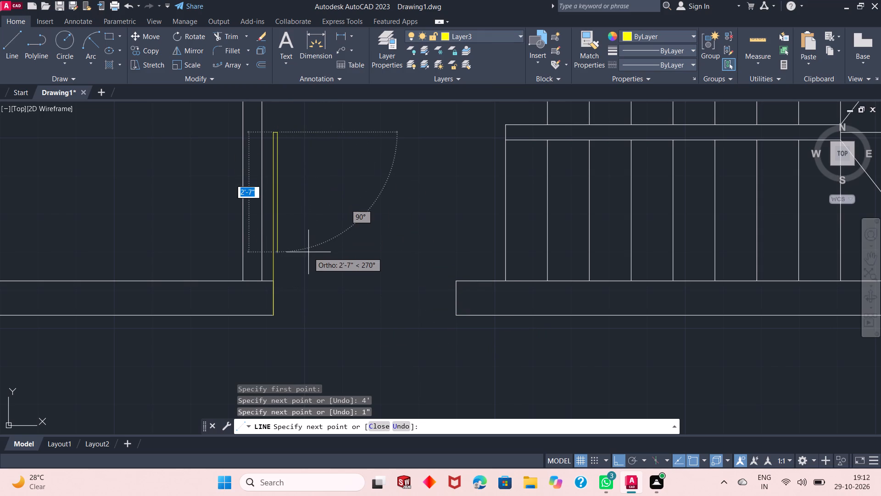
pyautogui.write("4'")
pyautogui.press('Return')
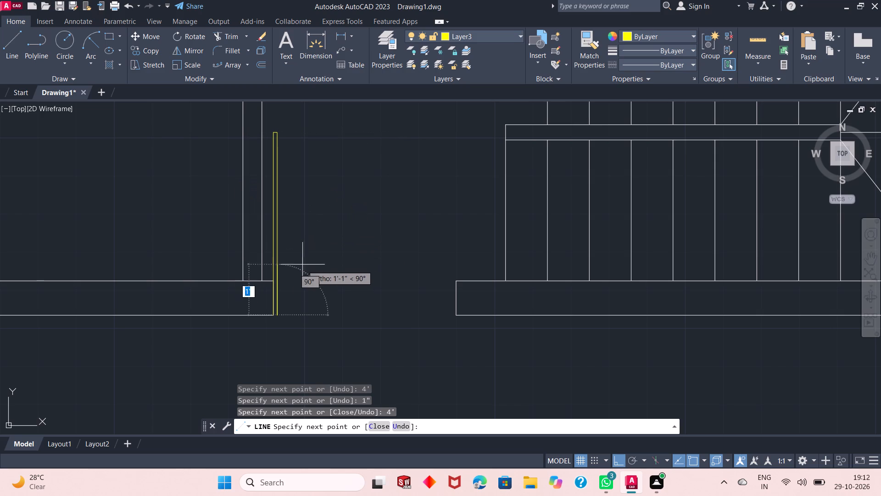
pyautogui.keyDown('ctrl'); pyautogui.scroll(5, 267, 316); pyautogui.keyUp('ctrl')
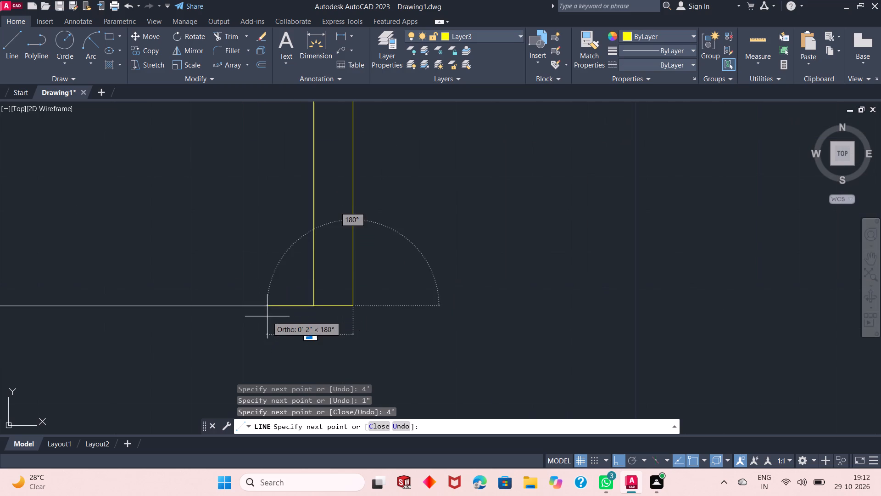
pyautogui.click(312, 308)
pyautogui.press('space')
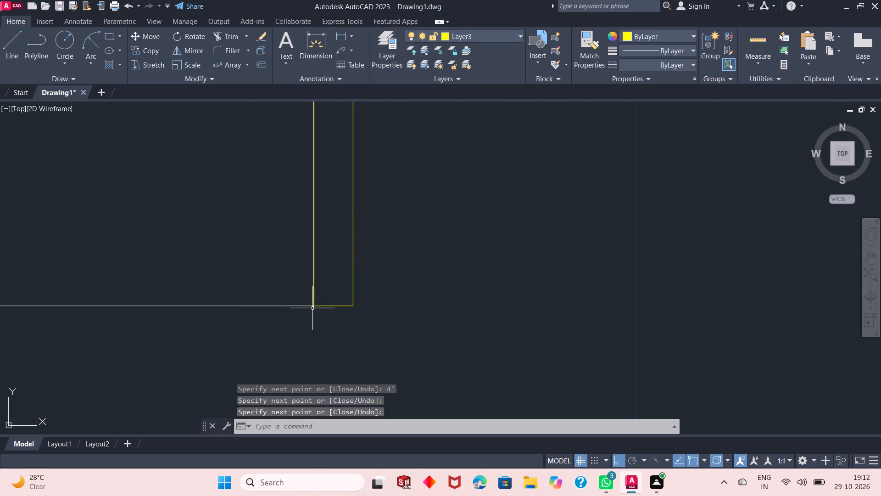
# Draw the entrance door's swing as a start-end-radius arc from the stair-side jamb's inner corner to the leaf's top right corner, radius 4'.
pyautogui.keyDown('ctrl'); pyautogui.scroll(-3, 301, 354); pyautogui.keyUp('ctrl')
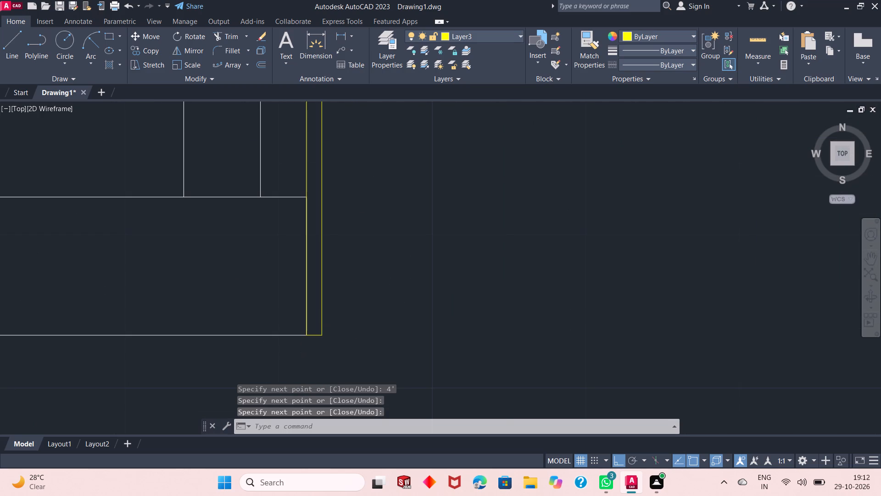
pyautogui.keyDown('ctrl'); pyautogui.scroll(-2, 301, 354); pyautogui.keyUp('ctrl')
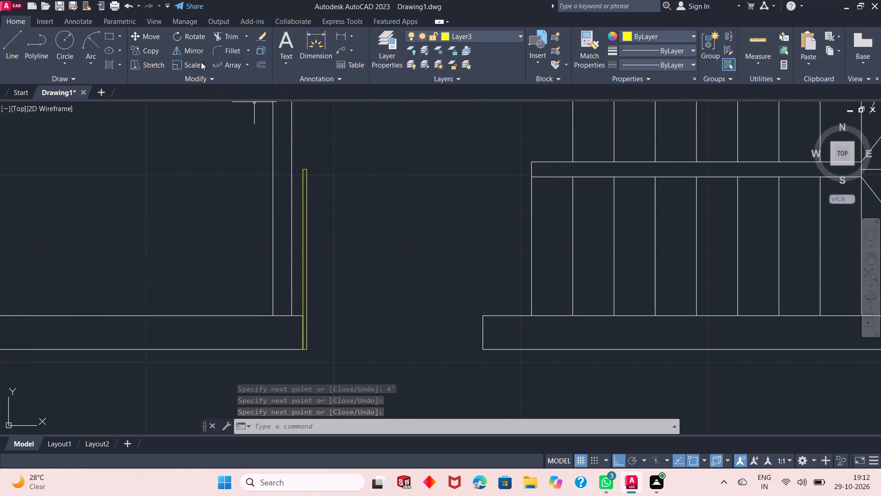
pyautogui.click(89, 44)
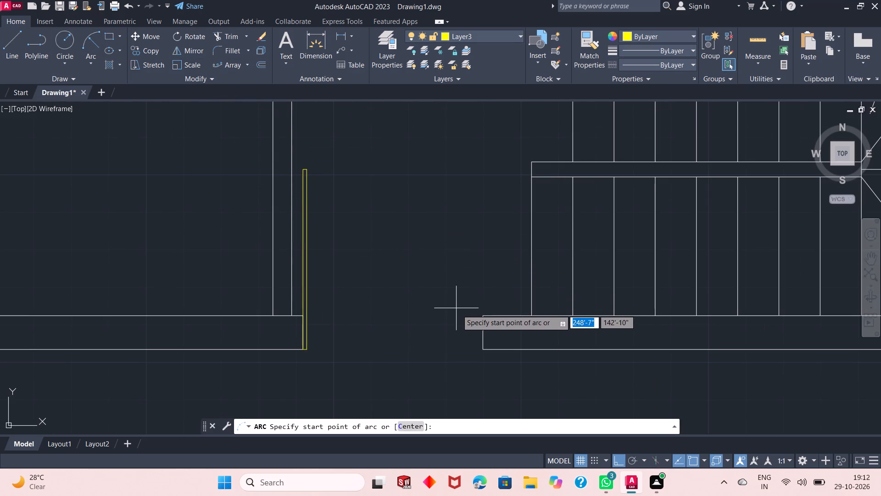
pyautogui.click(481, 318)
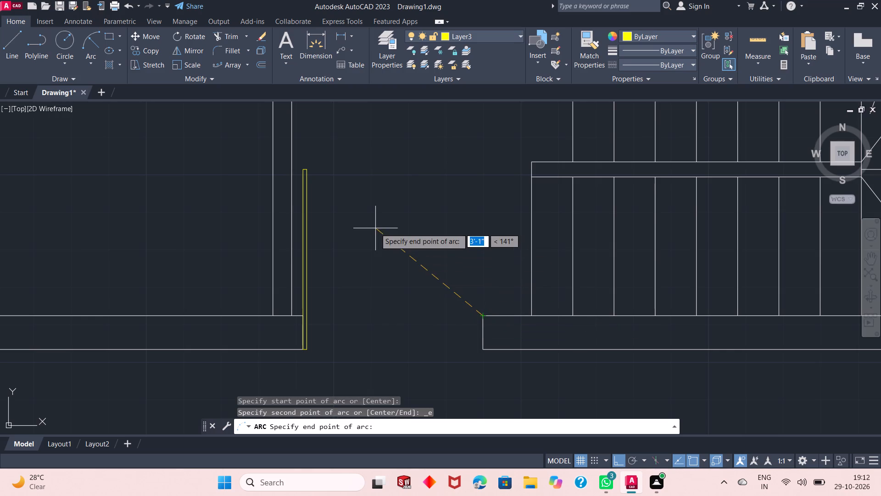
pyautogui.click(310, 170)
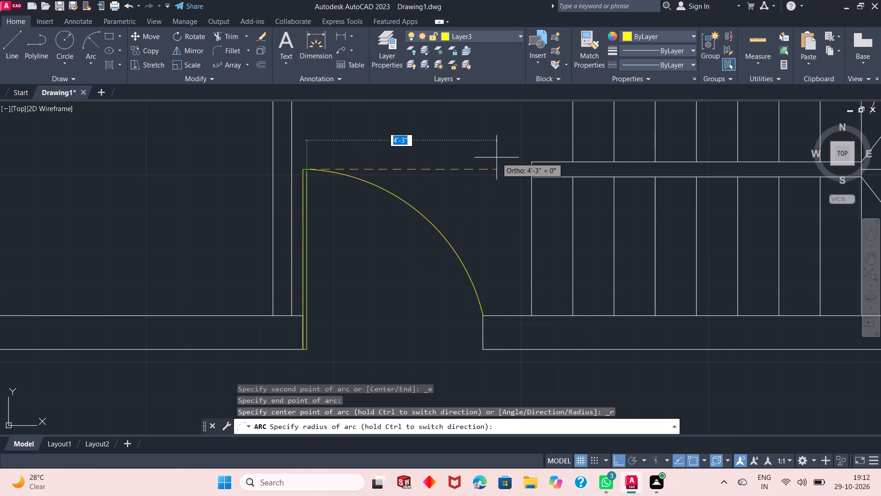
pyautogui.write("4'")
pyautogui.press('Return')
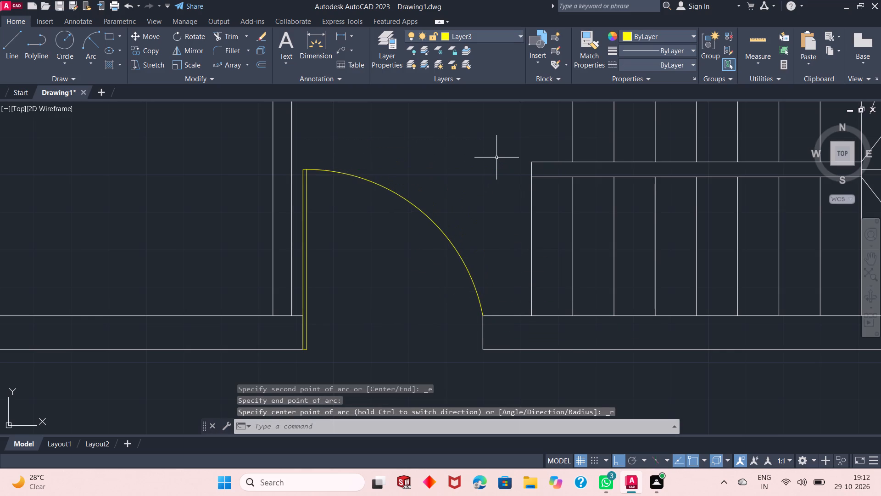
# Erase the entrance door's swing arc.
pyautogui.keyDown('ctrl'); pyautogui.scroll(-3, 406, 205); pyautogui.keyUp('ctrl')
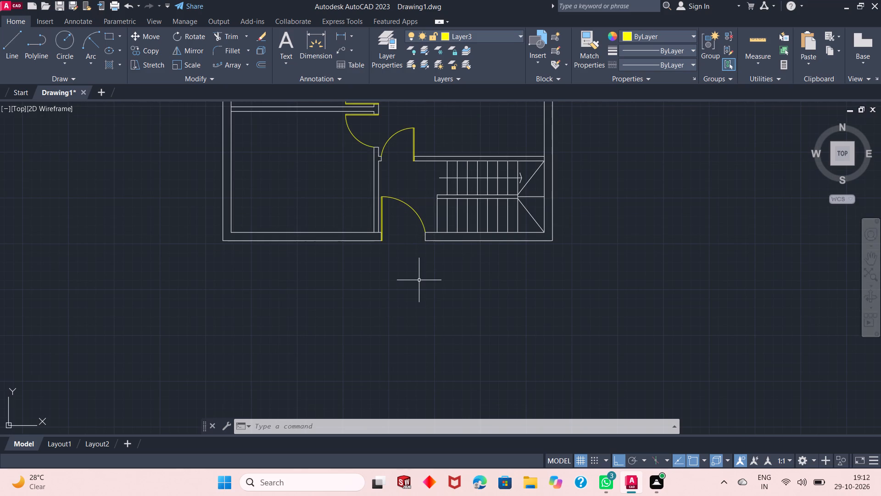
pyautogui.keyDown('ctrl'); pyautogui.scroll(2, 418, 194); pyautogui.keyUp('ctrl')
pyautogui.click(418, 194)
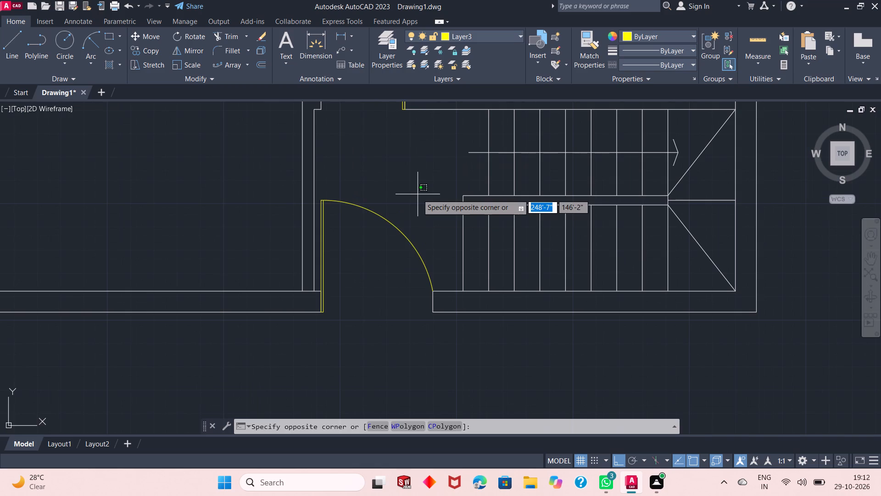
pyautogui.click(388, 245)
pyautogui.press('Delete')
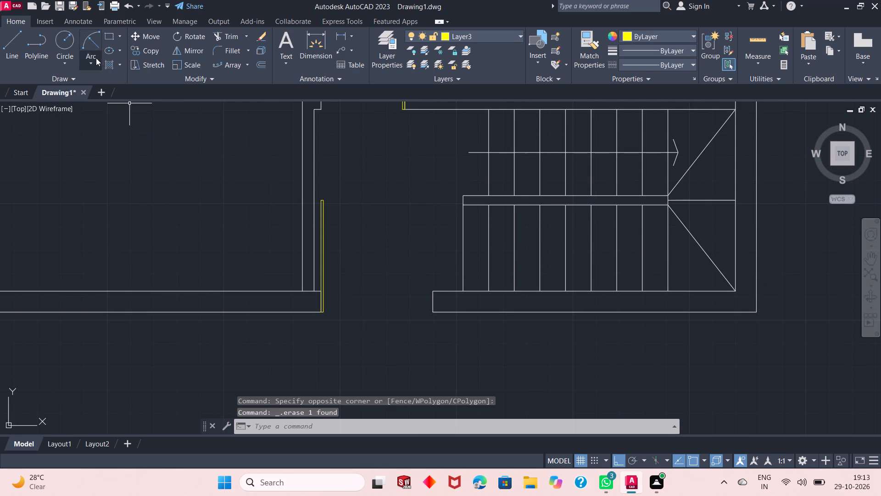
# Draw the entrance door's swing as a start-end-radius arc from the stair-side jamb's outer corner to the leaf's top right corner, radius 4'.
pyautogui.click(87, 45)
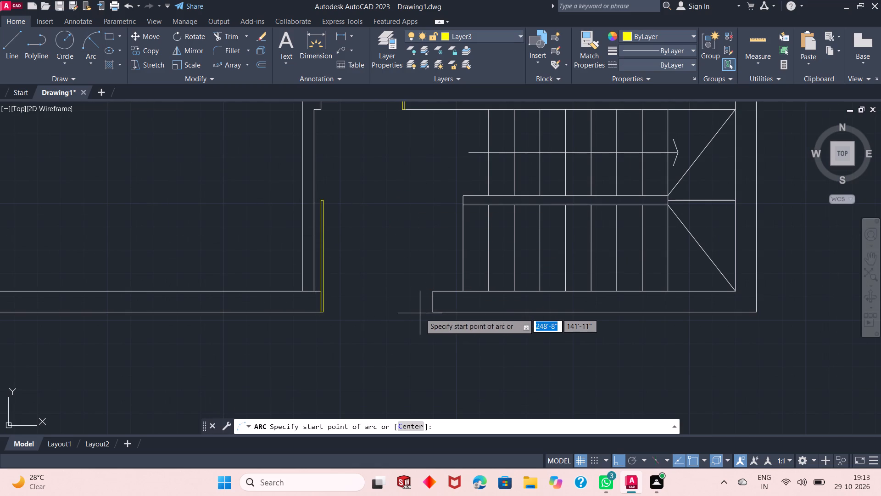
pyautogui.click(430, 313)
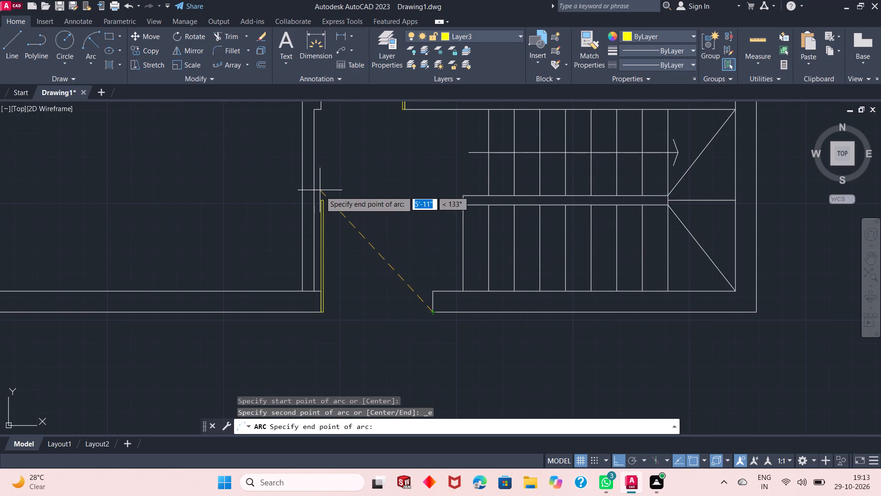
pyautogui.click(327, 200)
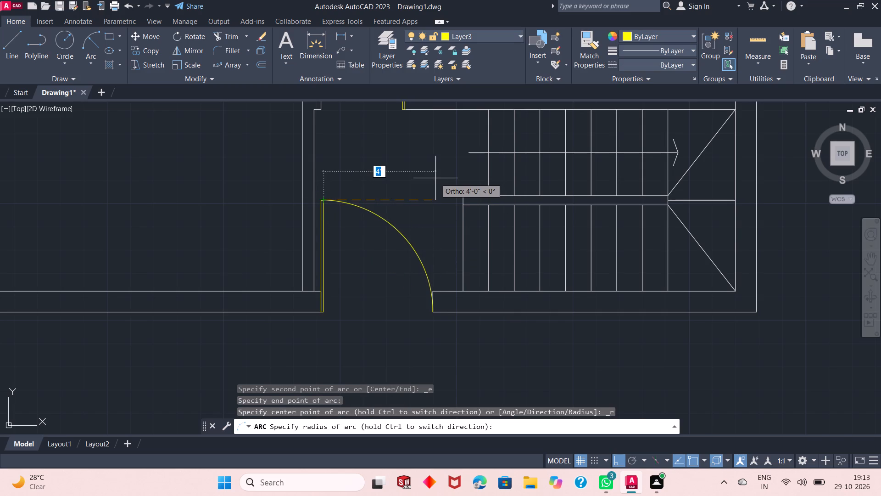
pyautogui.write("4'")
pyautogui.press('Return')
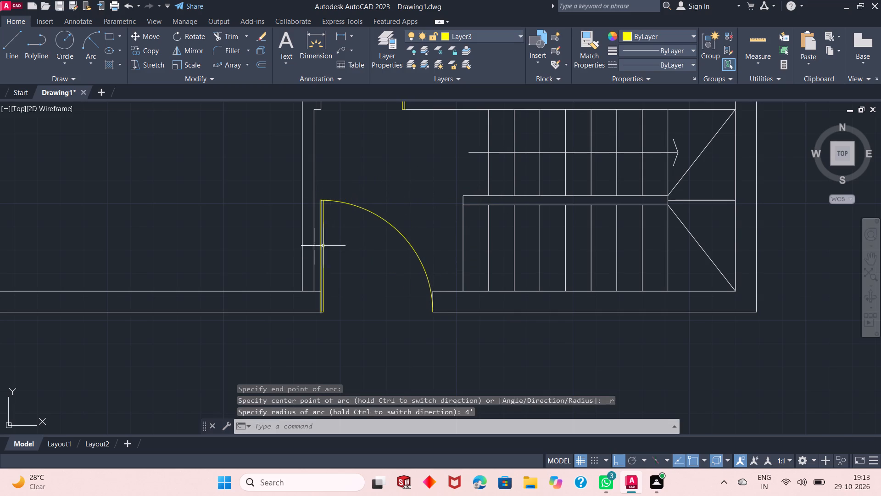
# Erase the swing arc of the door in the partition opening just above the staircase.
pyautogui.keyDown('ctrl'); pyautogui.scroll(3, 329, 215); pyautogui.keyUp('ctrl')
pyautogui.keyDown('ctrl'); pyautogui.scroll(-3, 329, 215); pyautogui.keyUp('ctrl')
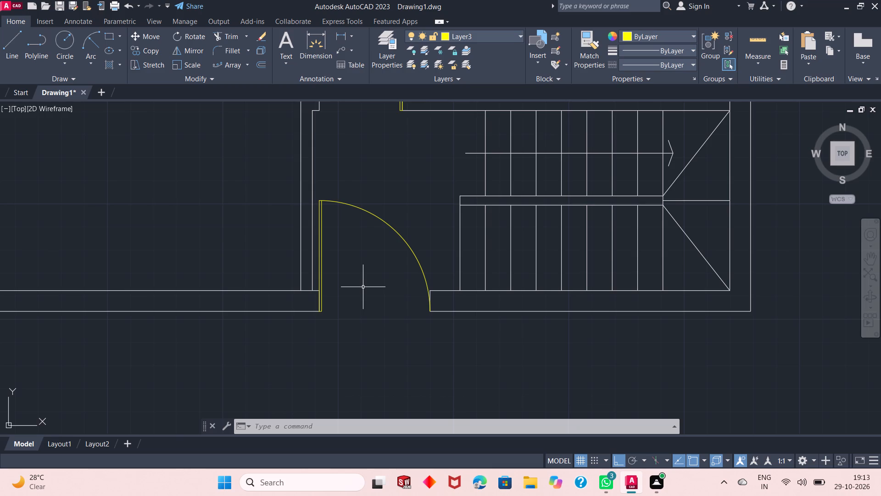
pyautogui.keyDown('ctrl'); pyautogui.scroll(-3, 376, 238); pyautogui.keyUp('ctrl')
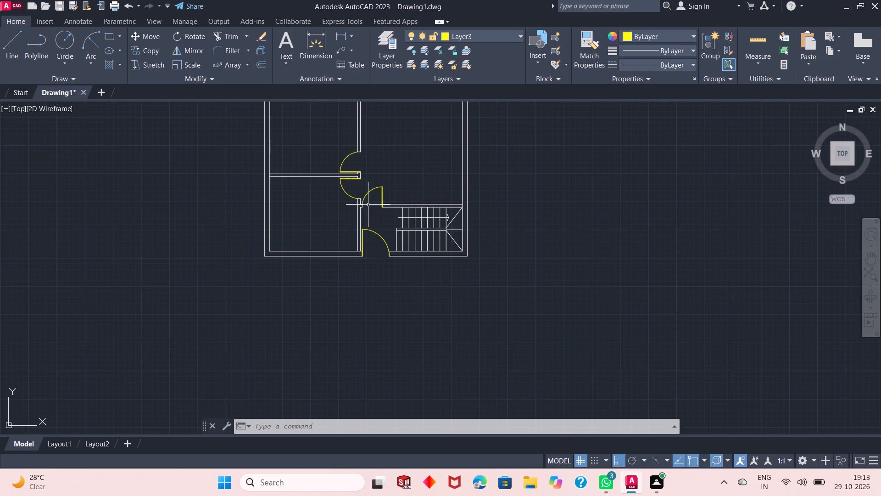
pyautogui.keyDown('ctrl'); pyautogui.scroll(3, 368, 204); pyautogui.keyUp('ctrl')
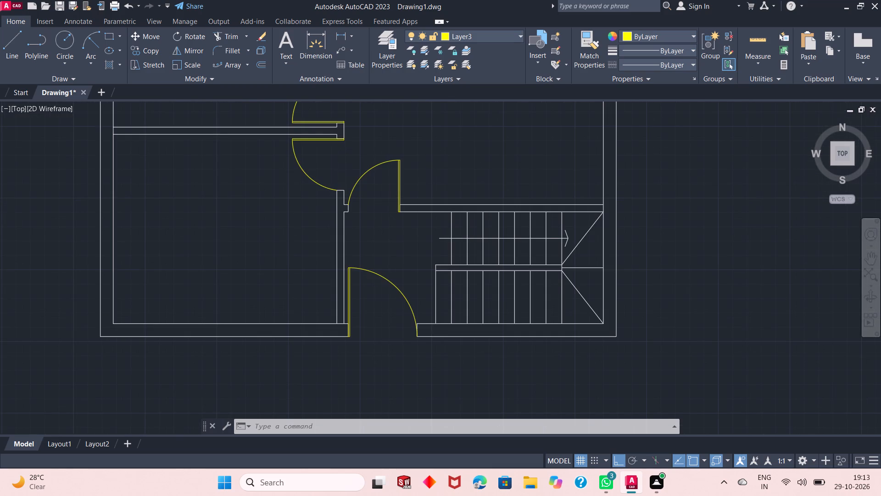
pyautogui.keyDown('ctrl'); pyautogui.scroll(-1, 368, 204); pyautogui.keyUp('ctrl')
pyautogui.keyDown('ctrl'); pyautogui.scroll(1, 368, 204); pyautogui.keyUp('ctrl')
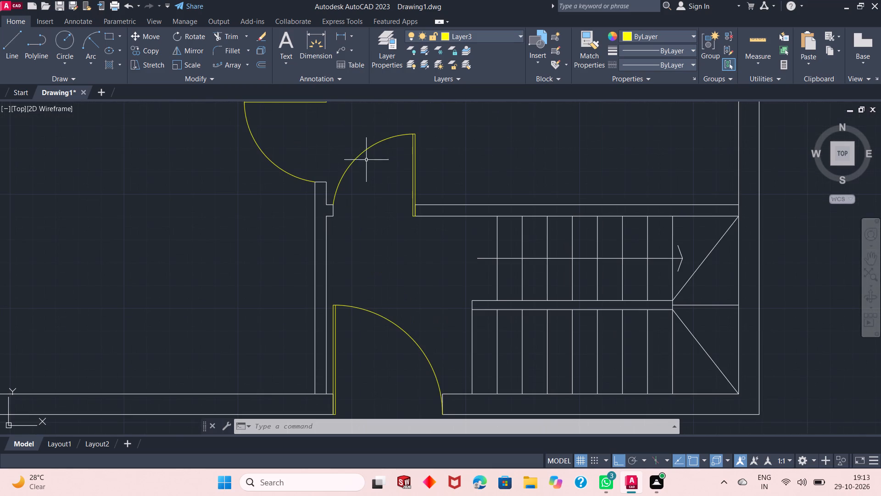
pyautogui.click(365, 155)
pyautogui.click(355, 153)
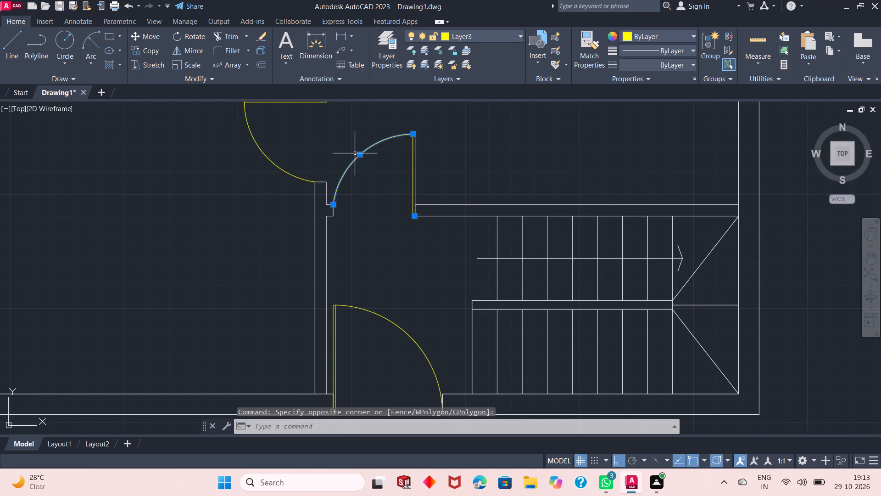
pyautogui.press('Delete')
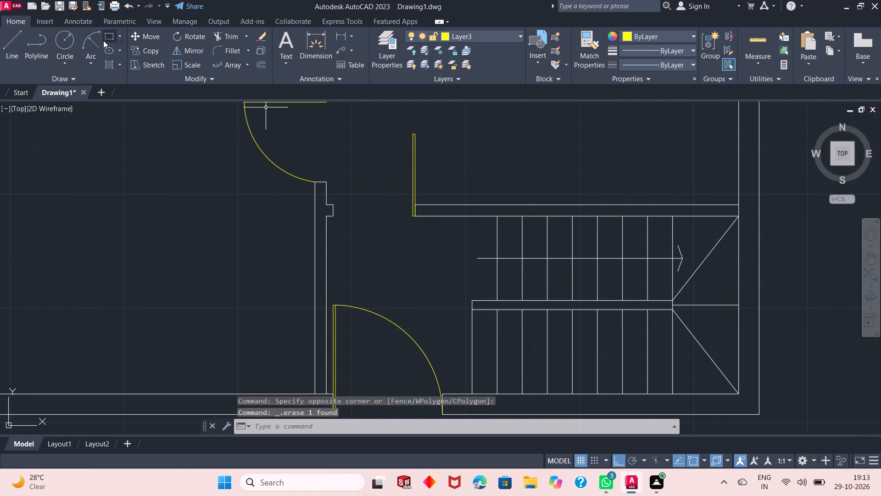
# Draw the door swing above the staircase as a start-end-radius arc from the leaf's top left corner to the opposite jamb's lower corner, radius 3'.
pyautogui.click(99, 40)
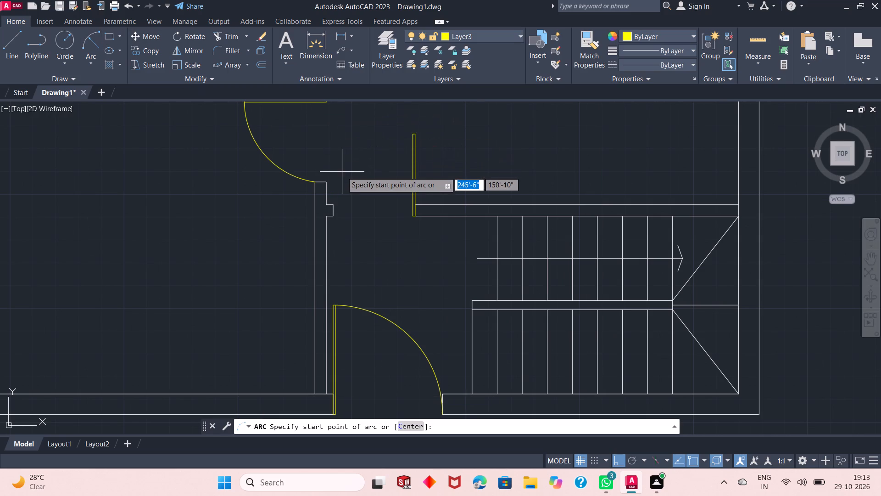
pyautogui.keyDown('ctrl'); pyautogui.scroll(1, 364, 169); pyautogui.keyUp('ctrl')
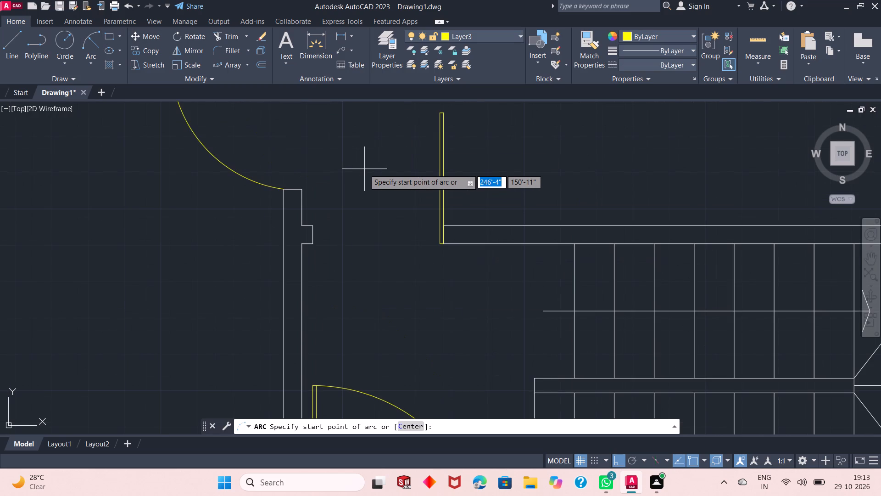
pyautogui.click(439, 115)
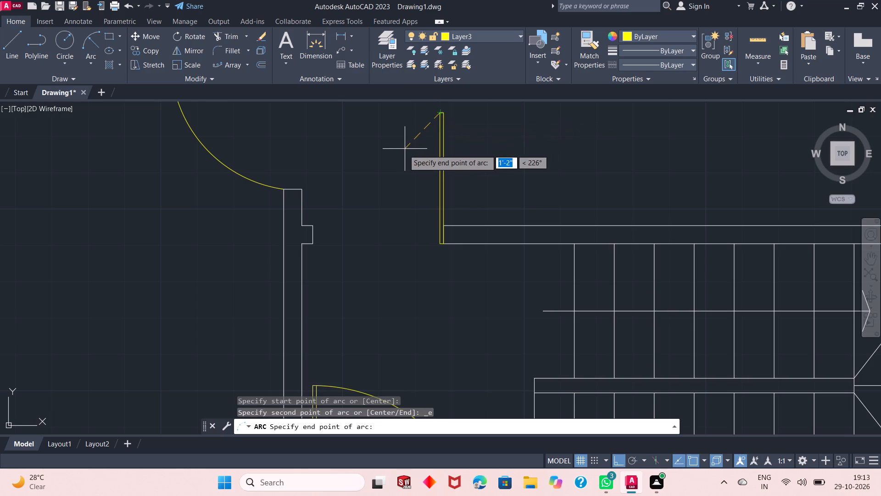
pyautogui.moveTo(314, 246); pyautogui.dragTo(381, 178)
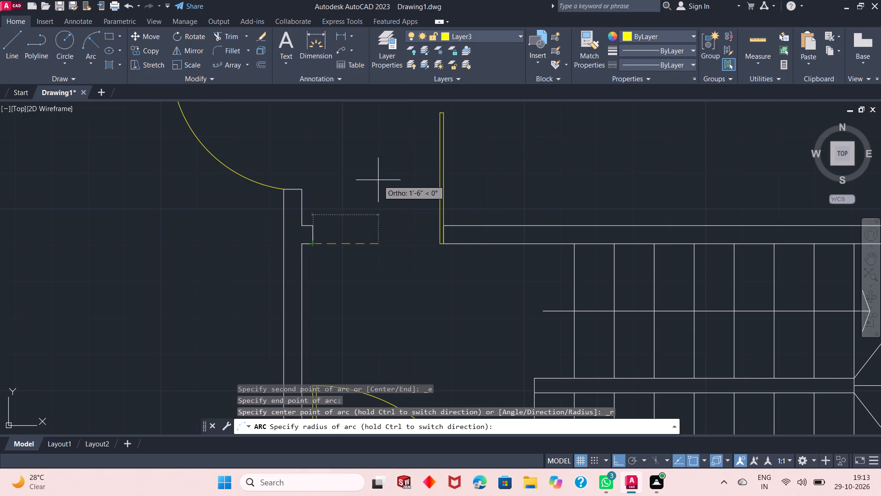
pyautogui.moveTo(381, 178); pyautogui.dragTo(459, 164)
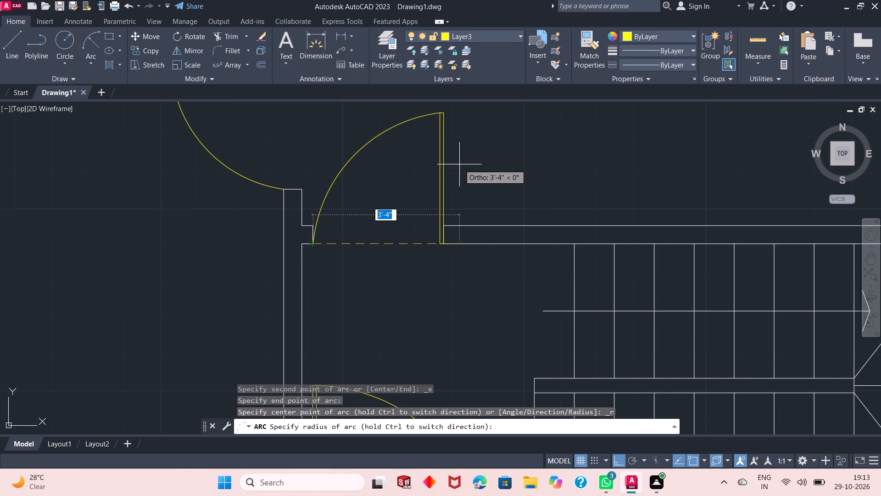
pyautogui.write("3'")
pyautogui.press('Return')
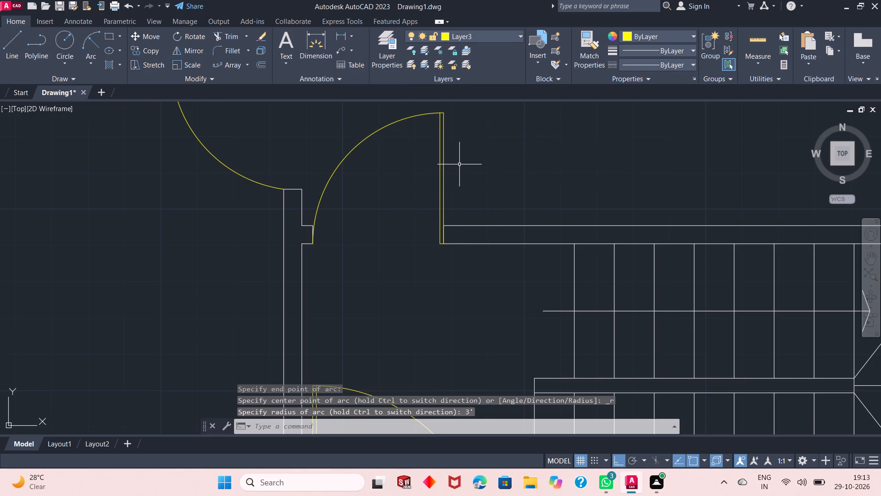
# Erase the swing arc of the bottom-left room's door.
pyautogui.keyDown('ctrl'); pyautogui.scroll(-3, 401, 277); pyautogui.keyUp('ctrl')
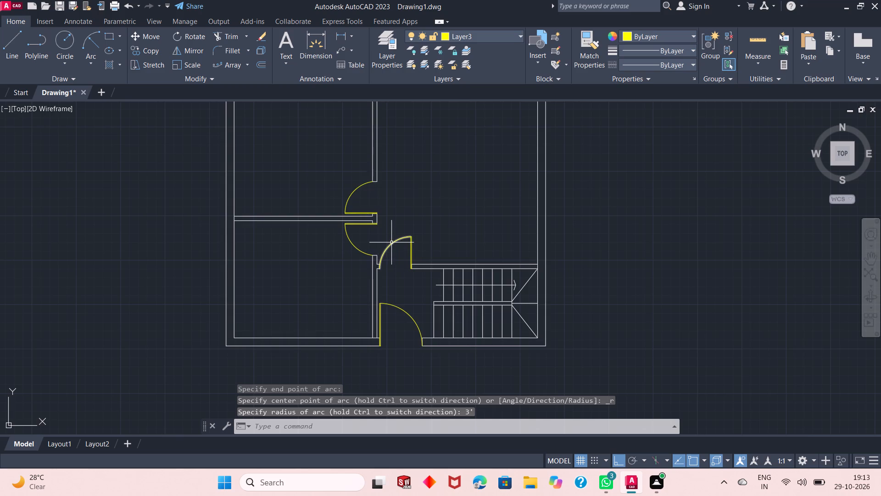
pyautogui.keyDown('ctrl'); pyautogui.scroll(1, 391, 242); pyautogui.keyUp('ctrl')
pyautogui.keyDown('ctrl'); pyautogui.scroll(2, 343, 249); pyautogui.keyUp('ctrl')
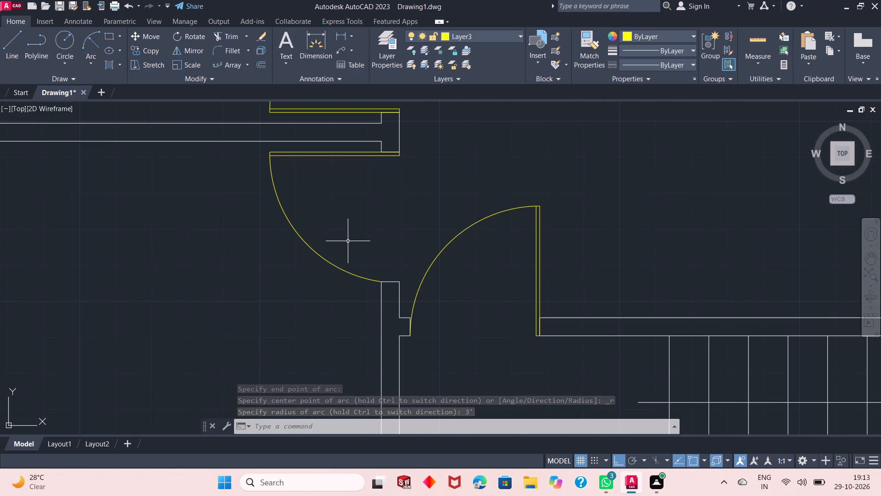
pyautogui.click(348, 241)
pyautogui.click(301, 302)
pyautogui.press('Delete')
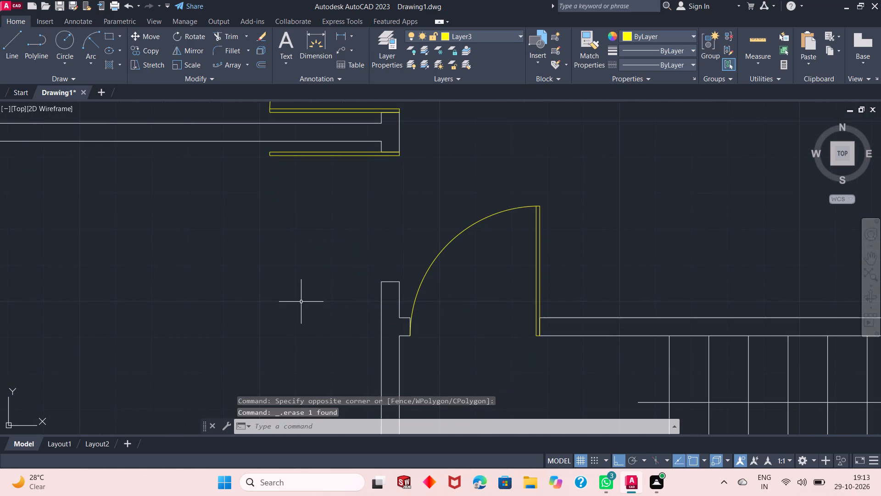
# Draw the bottom-left room's door swing as a start-end-radius arc from the leaf's bottom left corner to the opposite jamb's hall-side corner, radius 3'.
pyautogui.click(85, 48)
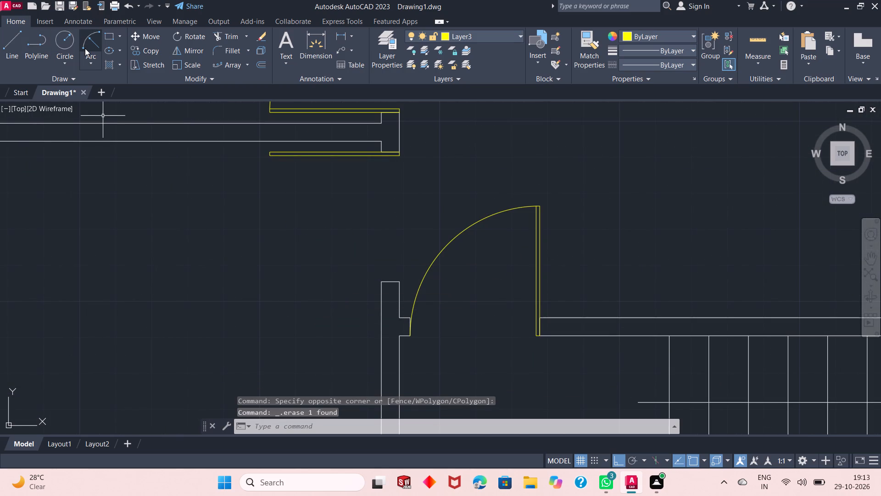
pyautogui.click(266, 158)
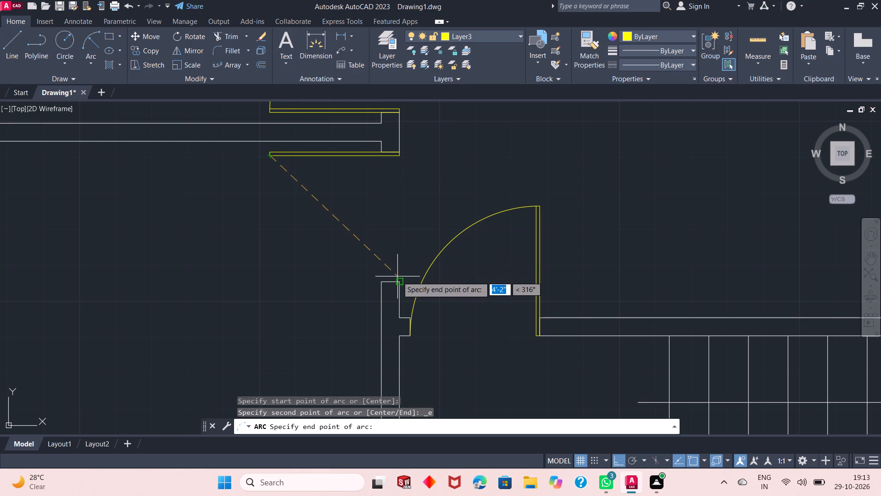
pyautogui.click(397, 280)
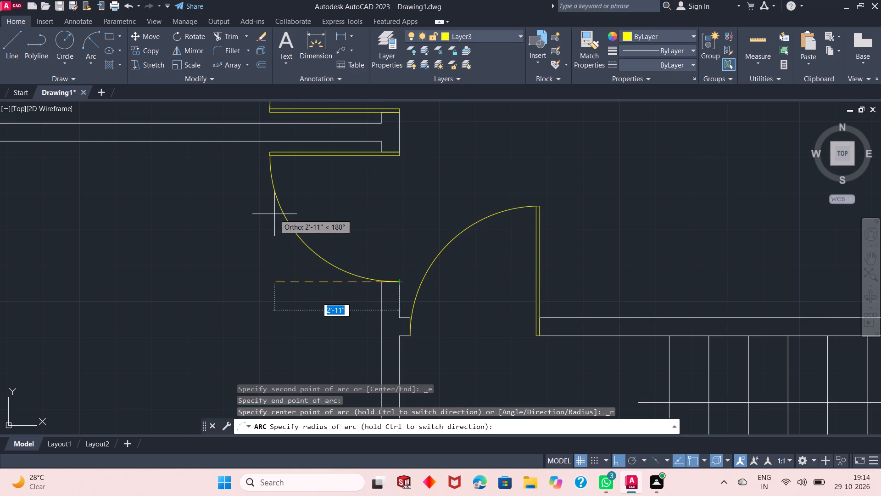
pyautogui.write("3'")
pyautogui.press('Return')
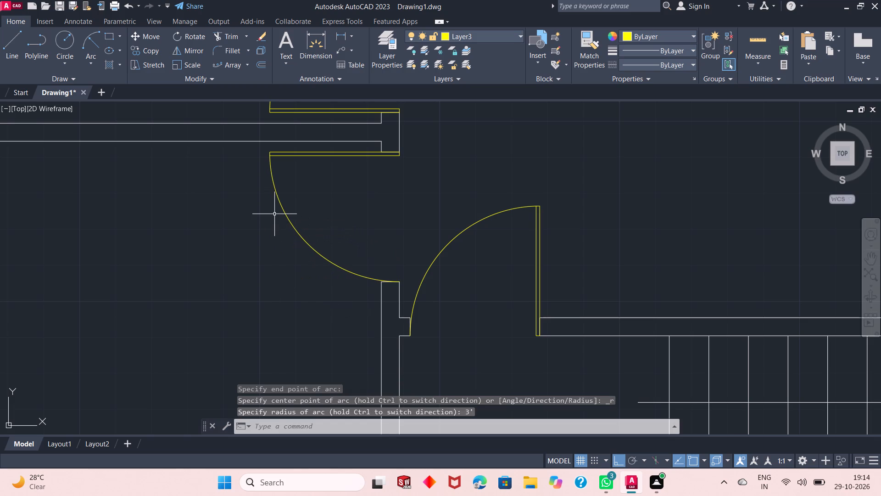
# Erase the door swing arc of the room directly above the bottom-left room.
pyautogui.keyDown('ctrl'); pyautogui.scroll(-3, 342, 289); pyautogui.keyUp('ctrl')
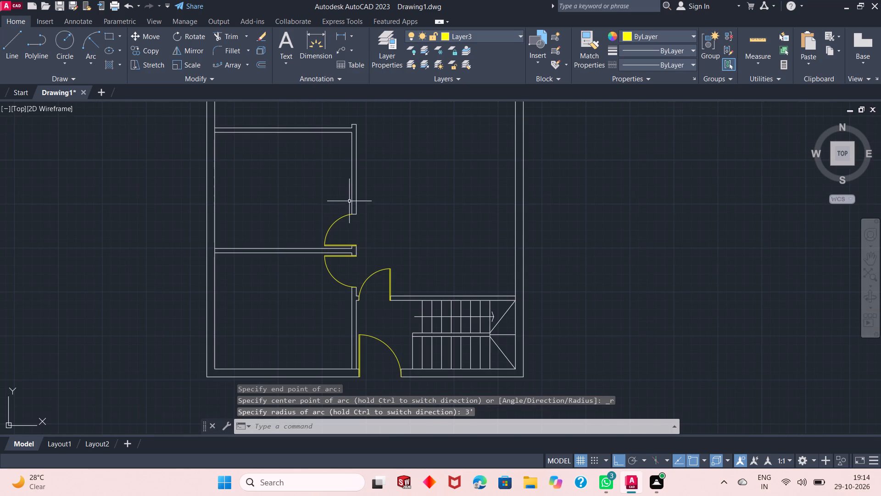
pyautogui.keyDown('ctrl'); pyautogui.scroll(1, 348, 211); pyautogui.keyUp('ctrl')
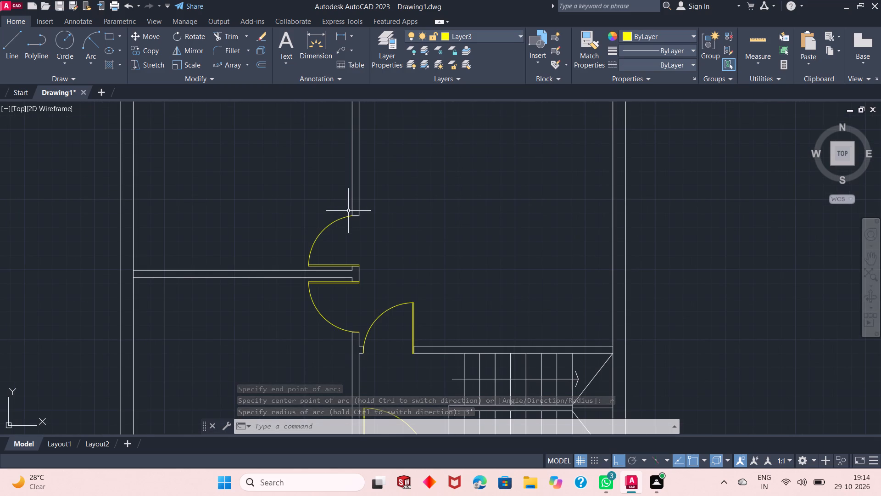
pyautogui.keyDown('ctrl'); pyautogui.scroll(1, 344, 233); pyautogui.keyUp('ctrl')
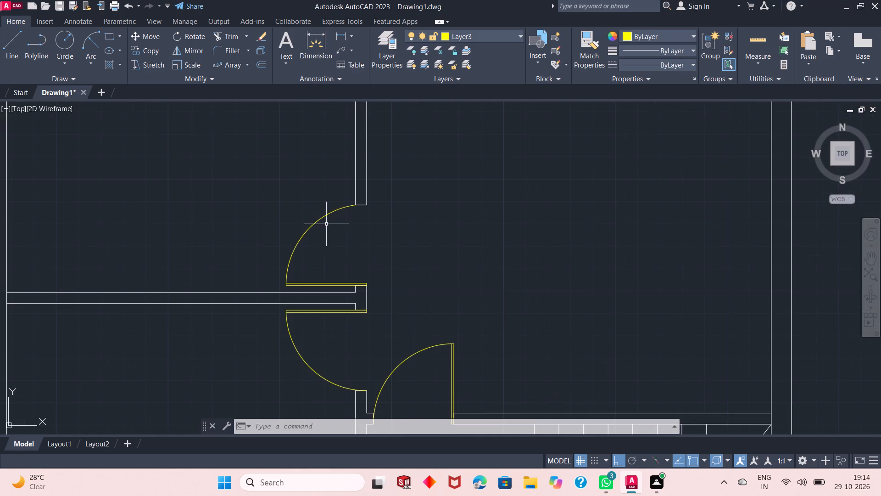
pyautogui.click(321, 222)
pyautogui.click(306, 218)
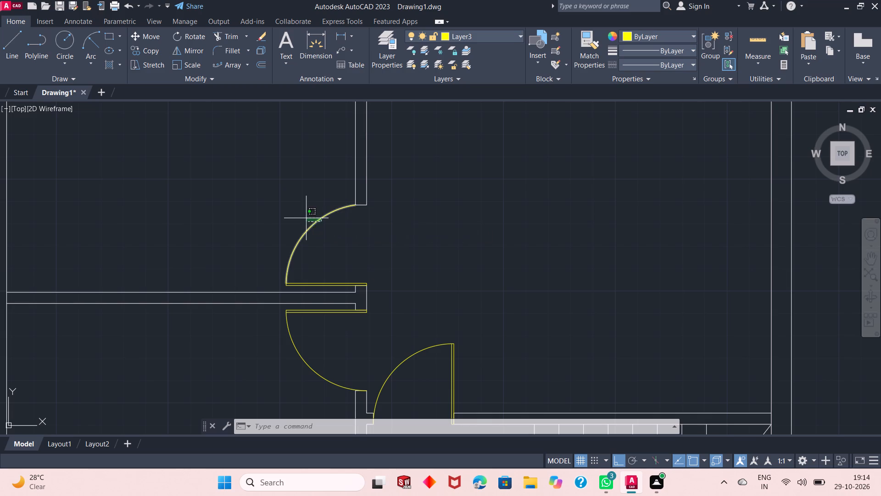
pyautogui.press('Delete')
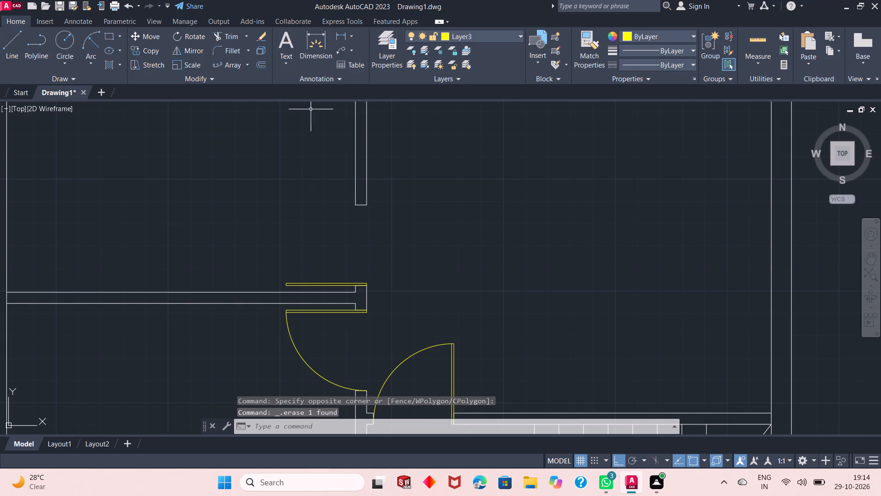
# Redraw that door's swing as a start-end-radius arc from the upper jamb's hall-side corner to the leaf's top left corner, radius 3'.
pyautogui.click(89, 49)
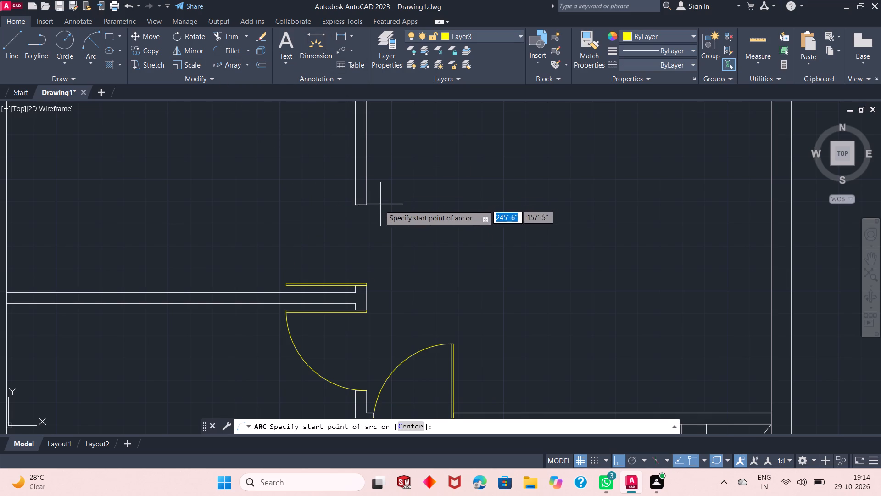
pyautogui.click(368, 207)
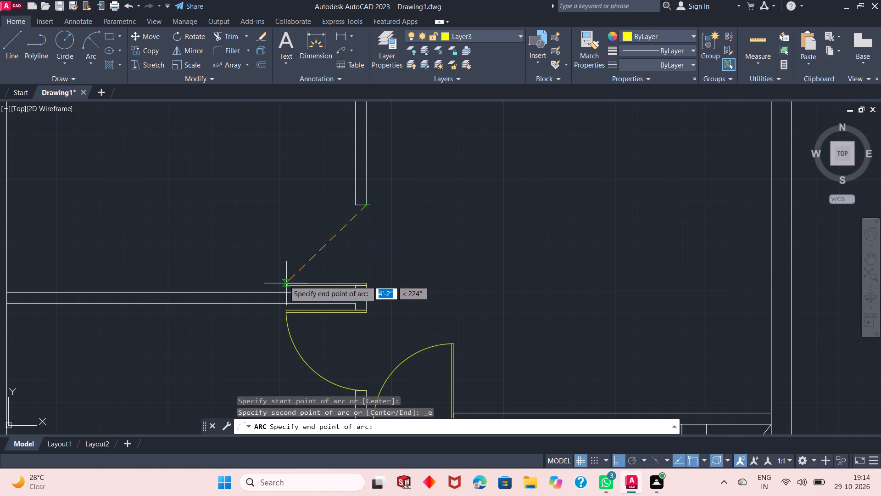
pyautogui.click(284, 281)
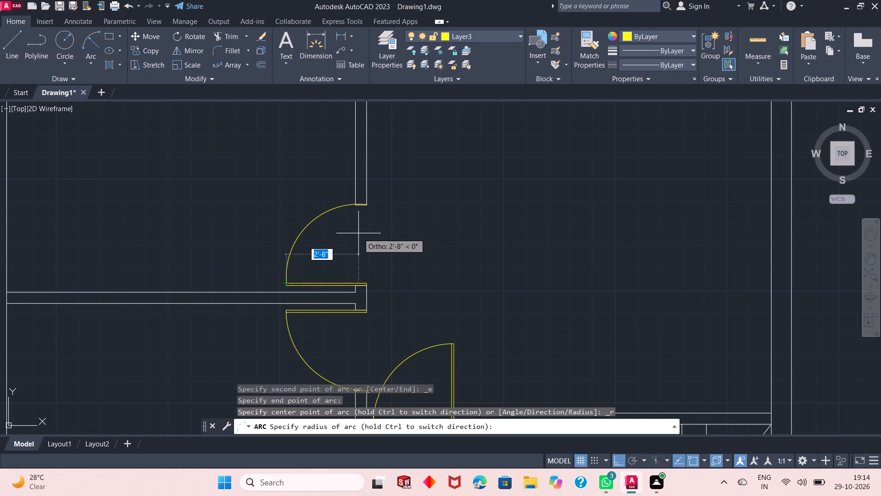
pyautogui.write("3'")
pyautogui.press('Return')
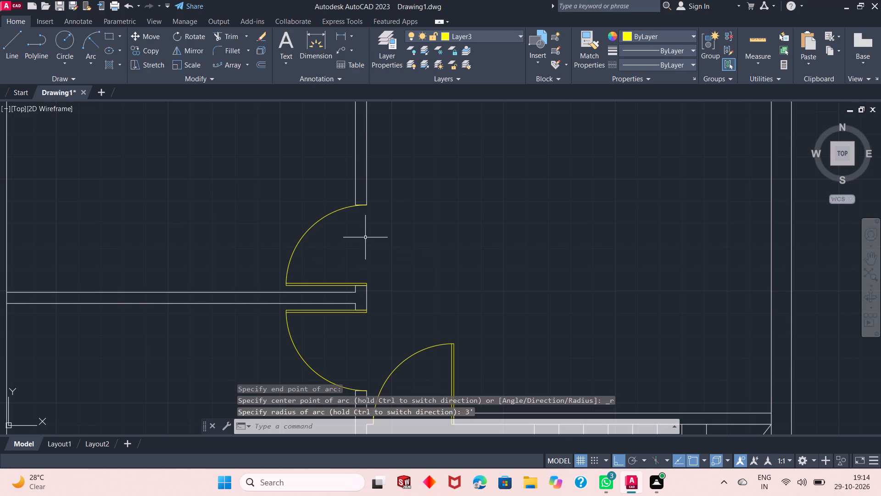
# Erase the swing arc of the upper-left room's door off the passage.
pyautogui.keyDown('ctrl'); pyautogui.scroll(-3, 333, 314); pyautogui.keyUp('ctrl')
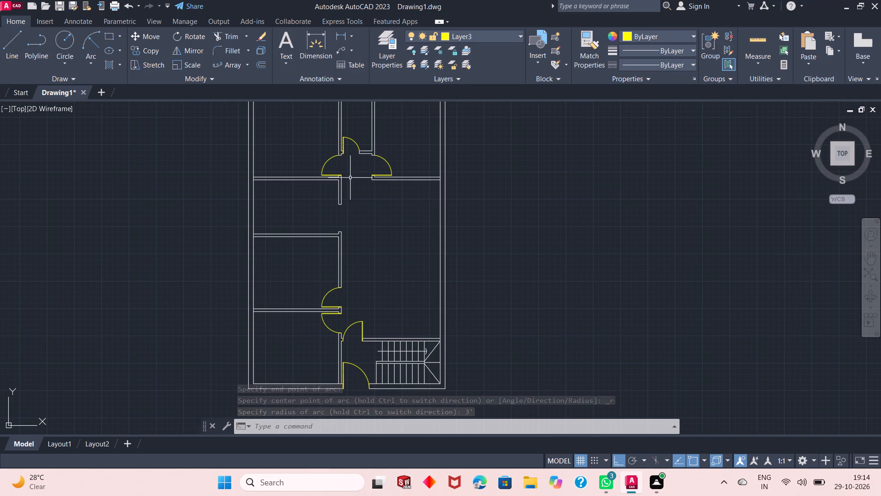
pyautogui.keyDown('ctrl'); pyautogui.scroll(5, 363, 144); pyautogui.keyUp('ctrl')
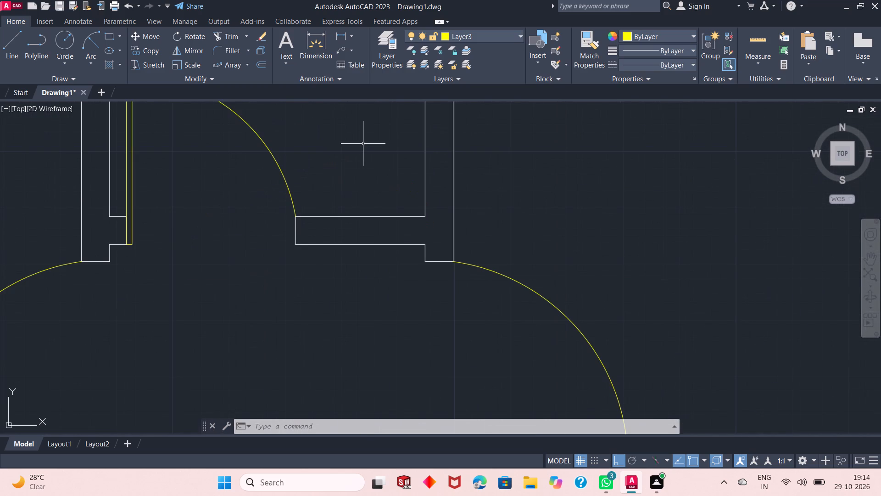
pyautogui.keyDown('ctrl'); pyautogui.scroll(-2, 363, 144); pyautogui.keyUp('ctrl')
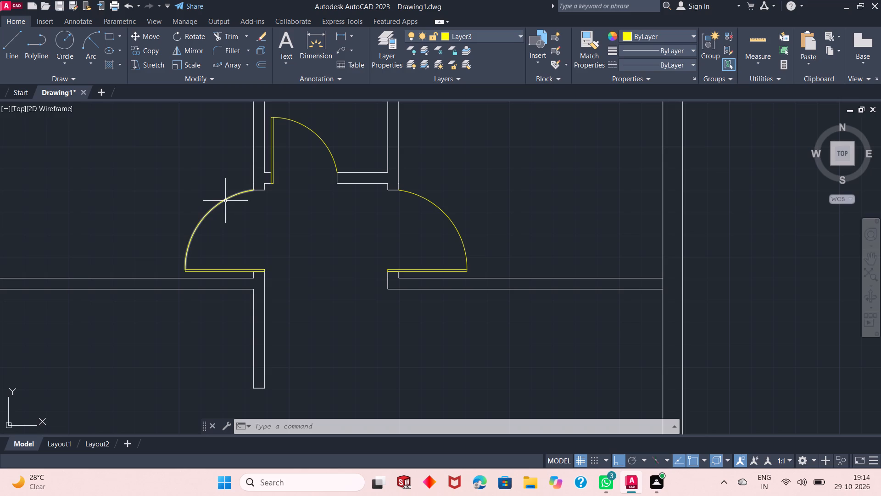
pyautogui.click(225, 201)
pyautogui.press('Delete')
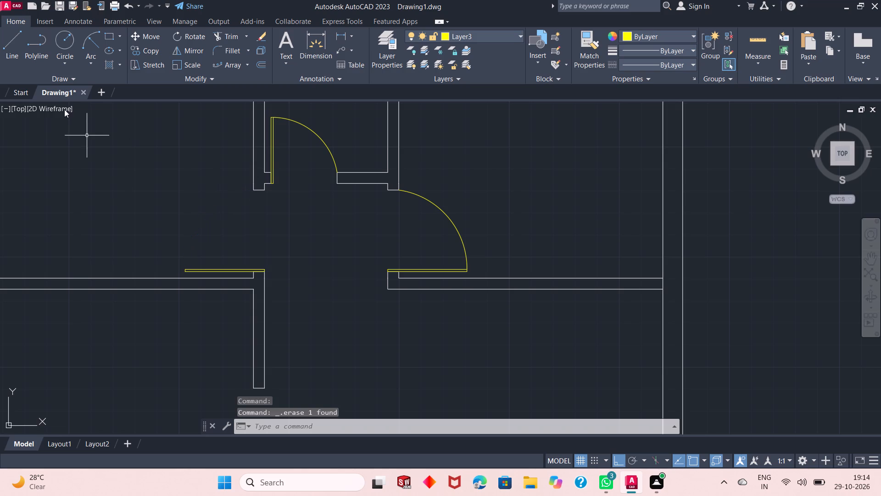
# Redraw the upper-left room's door swing as a start-end-radius arc from the upper jamb's passage-side corner to the leaf's top left corner, radius 3'.
pyautogui.click(98, 43)
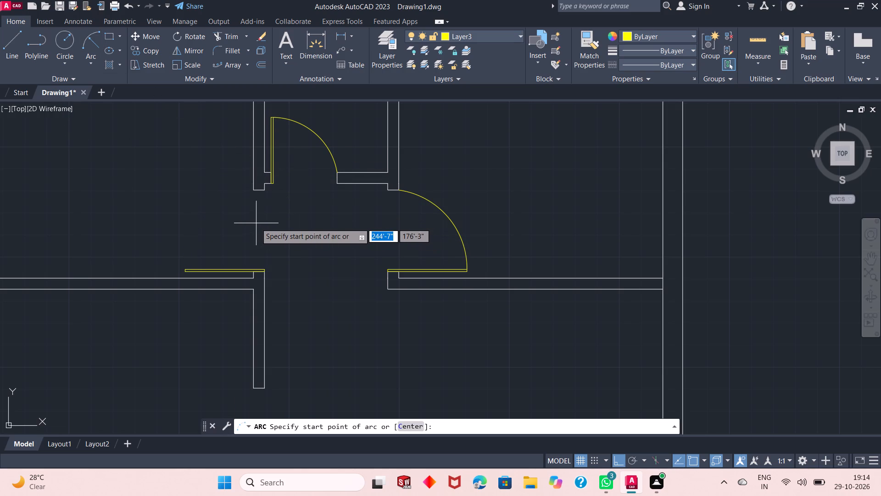
pyautogui.keyDown('ctrl'); pyautogui.scroll(2, 256, 223); pyautogui.keyUp('ctrl')
pyautogui.click(275, 139)
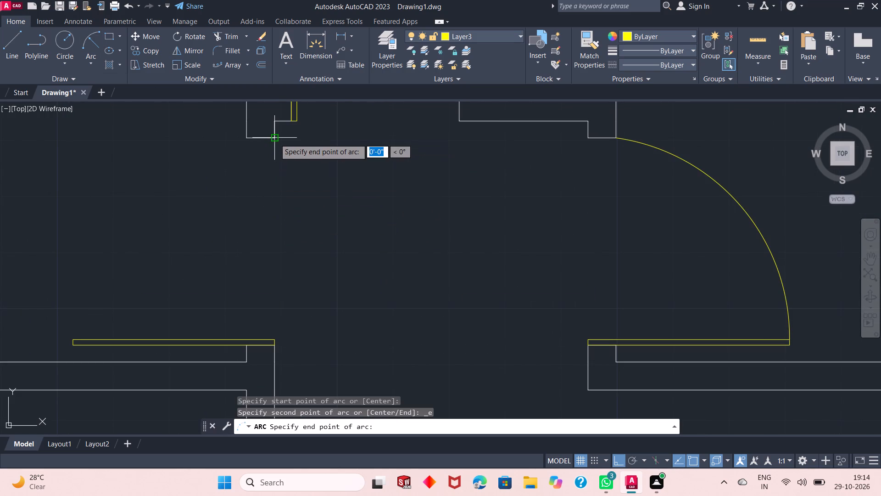
pyautogui.click(78, 338)
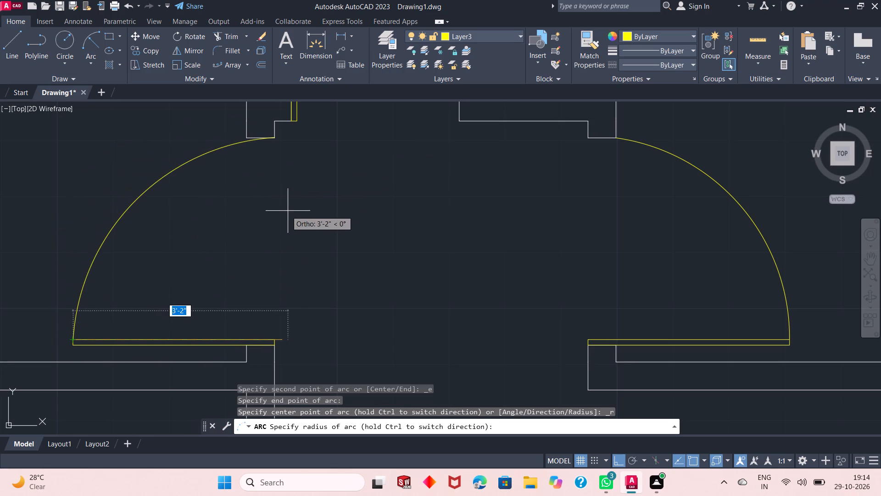
pyautogui.write("3'")
pyautogui.press('Return')
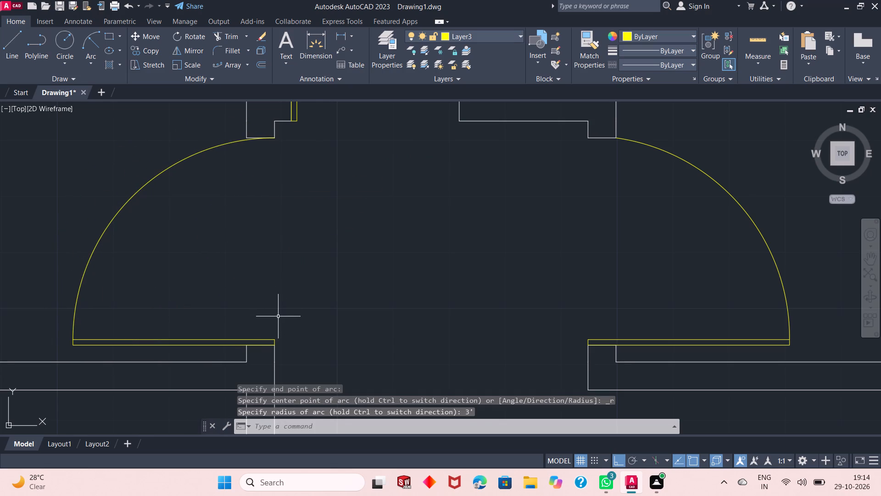
# Erase the door swing arcs of the small top-middle room and the upper-right room.
pyautogui.keyDown('ctrl'); pyautogui.scroll(-1, 278, 316); pyautogui.keyUp('ctrl')
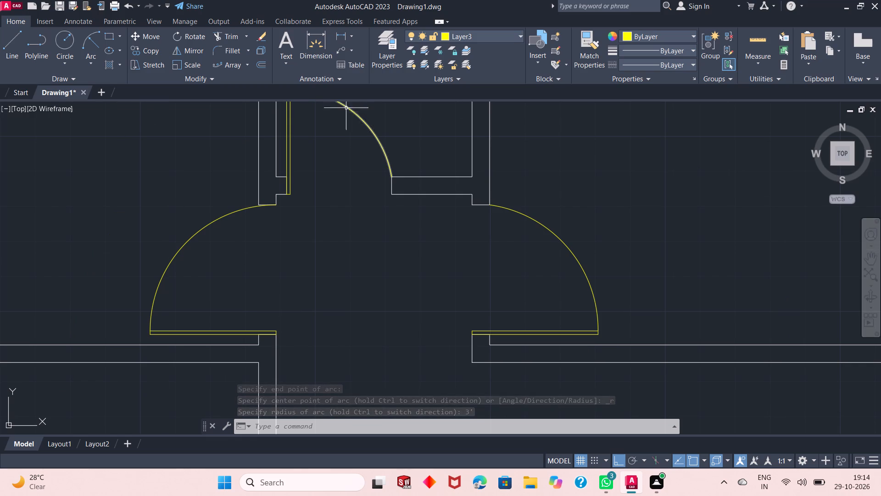
pyautogui.click(367, 119)
pyautogui.click(362, 122)
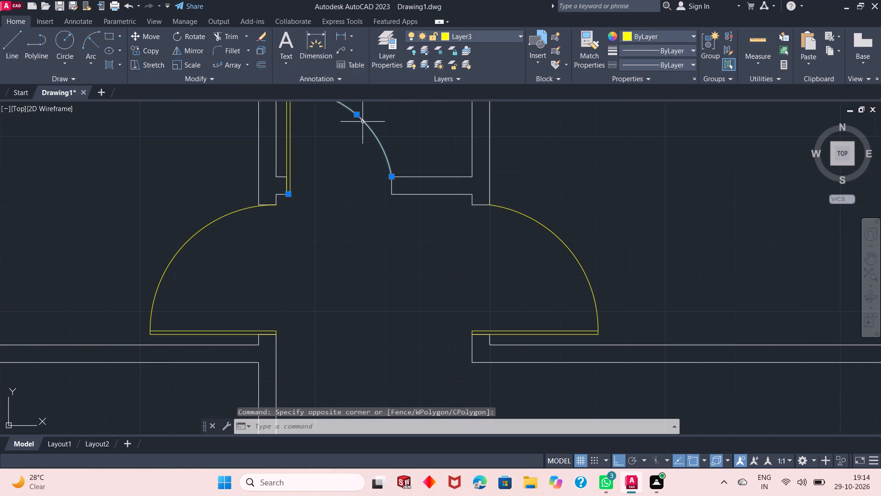
pyautogui.click(586, 249)
pyautogui.click(567, 255)
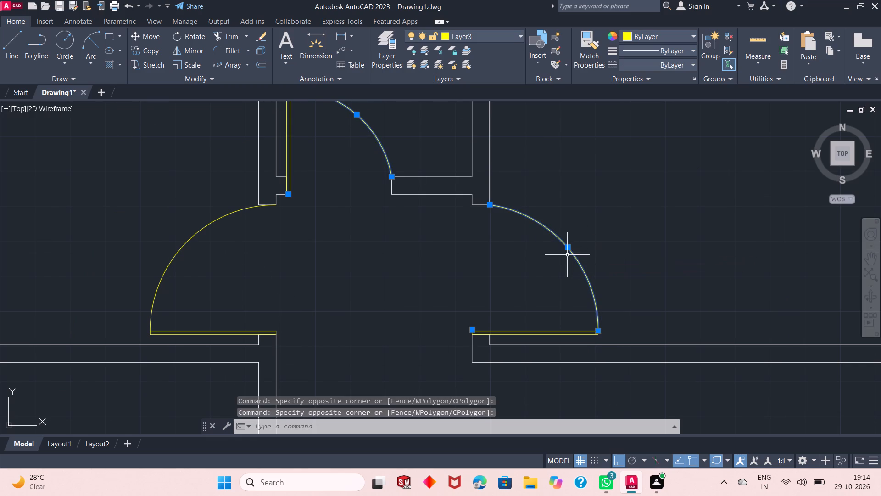
pyautogui.press('Delete')
# Redraw the upper-right room's door swing as a start-end-radius arc from the leaf's top right corner to the upper jamb's passage-side corner, radius 3'.
pyautogui.keyDown('ctrl'); pyautogui.scroll(-2, 508, 271); pyautogui.keyUp('ctrl')
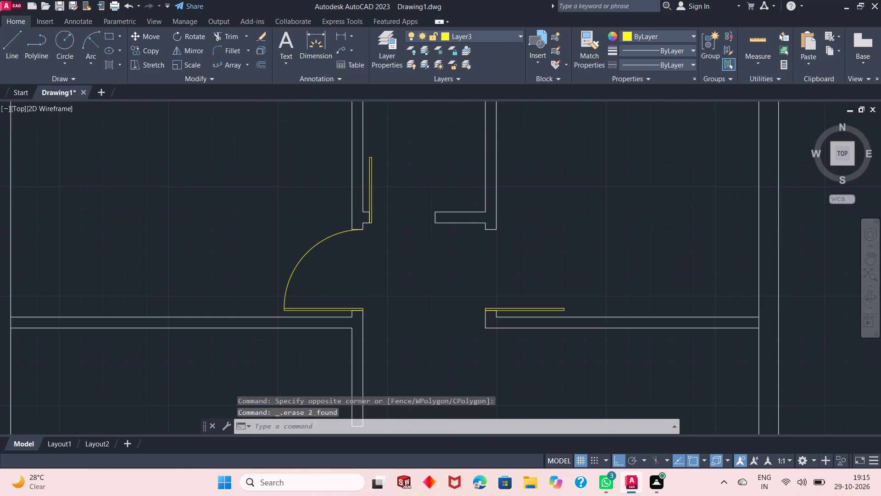
pyautogui.keyDown('ctrl'); pyautogui.scroll(2, 508, 271); pyautogui.keyUp('ctrl')
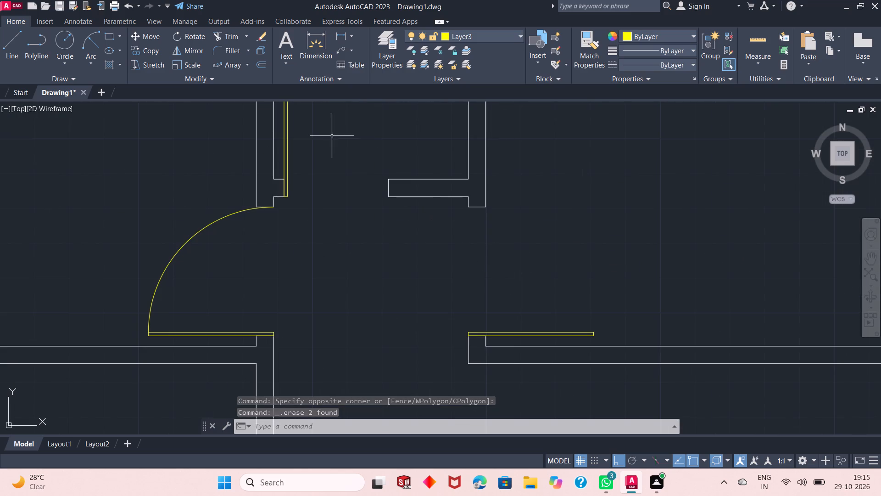
pyautogui.click(88, 49)
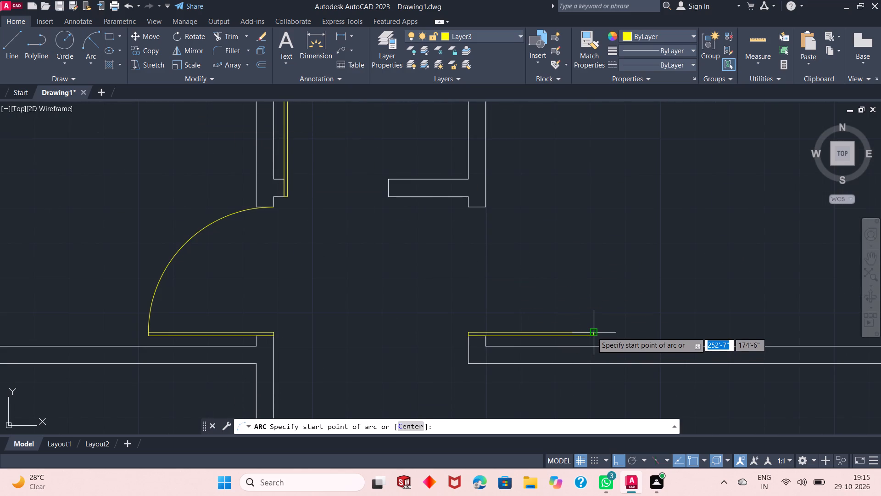
pyautogui.moveTo(592, 332); pyautogui.dragTo(506, 262)
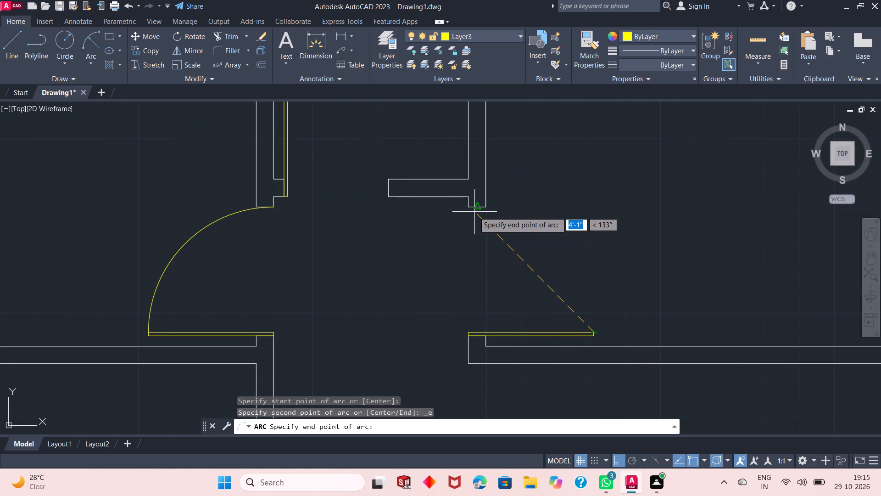
pyautogui.click(469, 210)
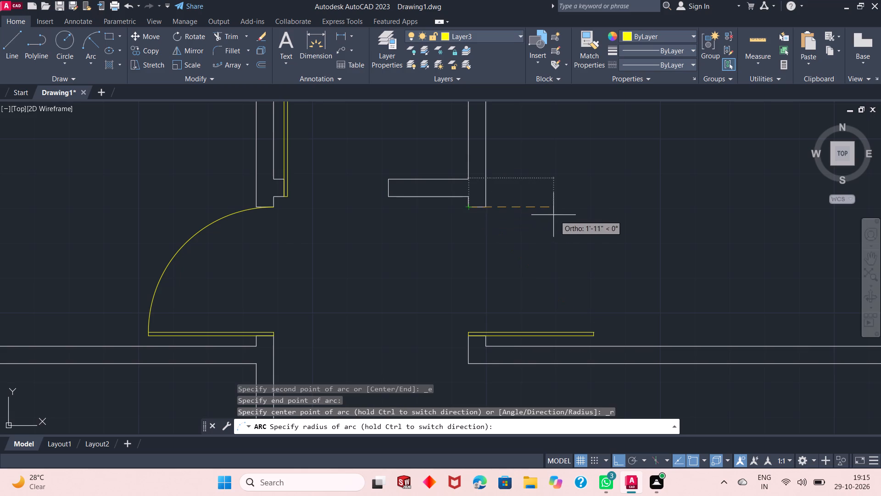
pyautogui.write("33'")
pyautogui.press('BackSpace')
pyautogui.press('BackSpace')
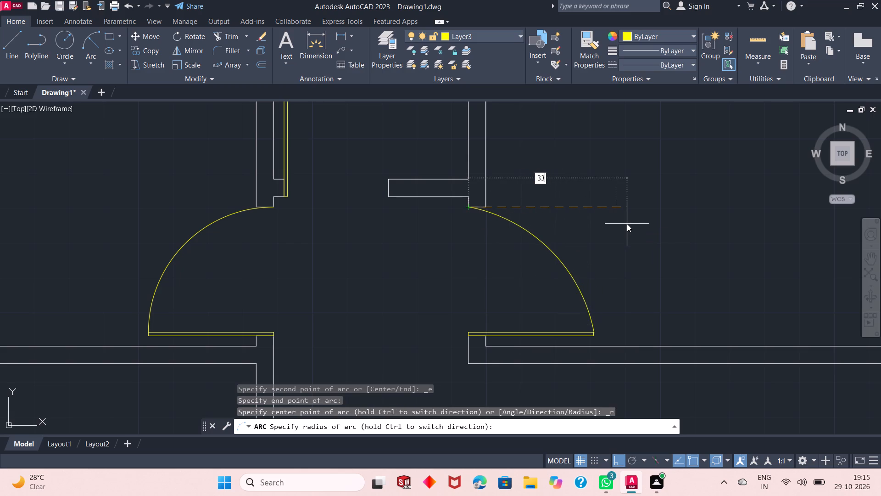
pyautogui.press("'")
pyautogui.press('Return')
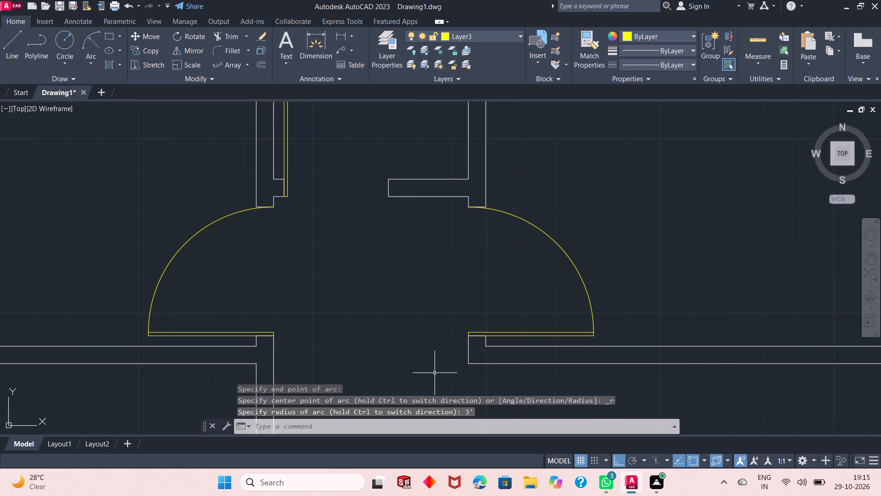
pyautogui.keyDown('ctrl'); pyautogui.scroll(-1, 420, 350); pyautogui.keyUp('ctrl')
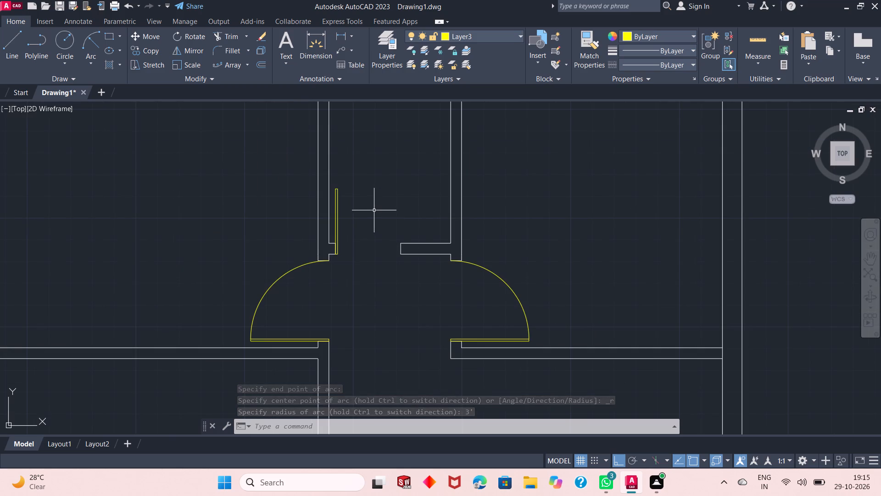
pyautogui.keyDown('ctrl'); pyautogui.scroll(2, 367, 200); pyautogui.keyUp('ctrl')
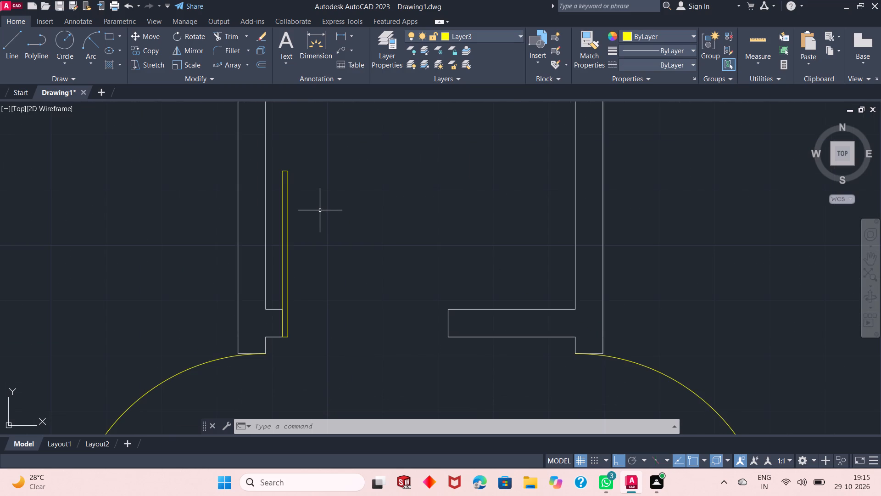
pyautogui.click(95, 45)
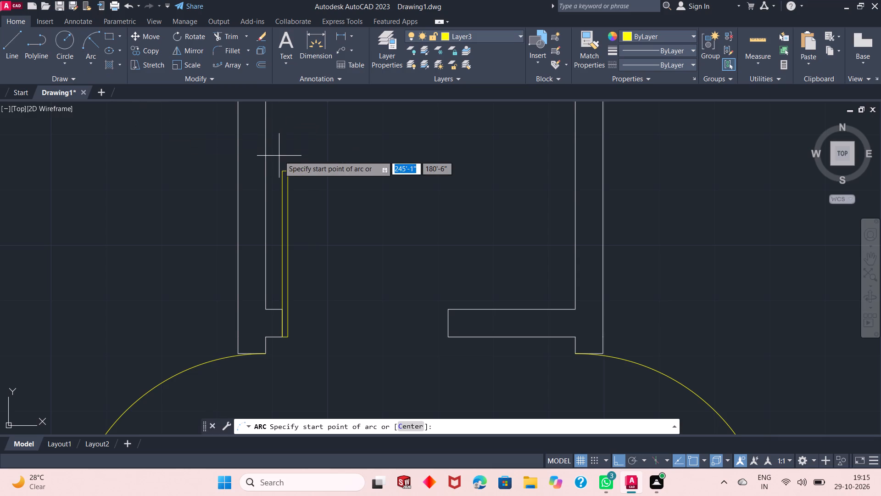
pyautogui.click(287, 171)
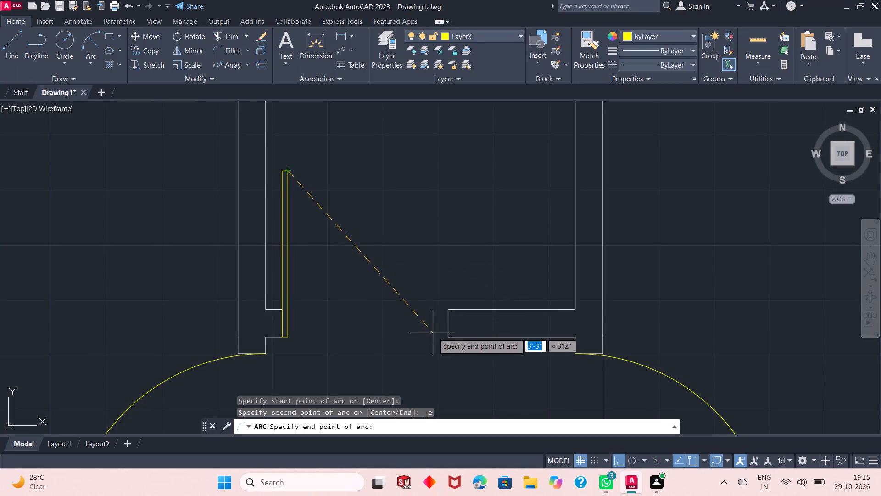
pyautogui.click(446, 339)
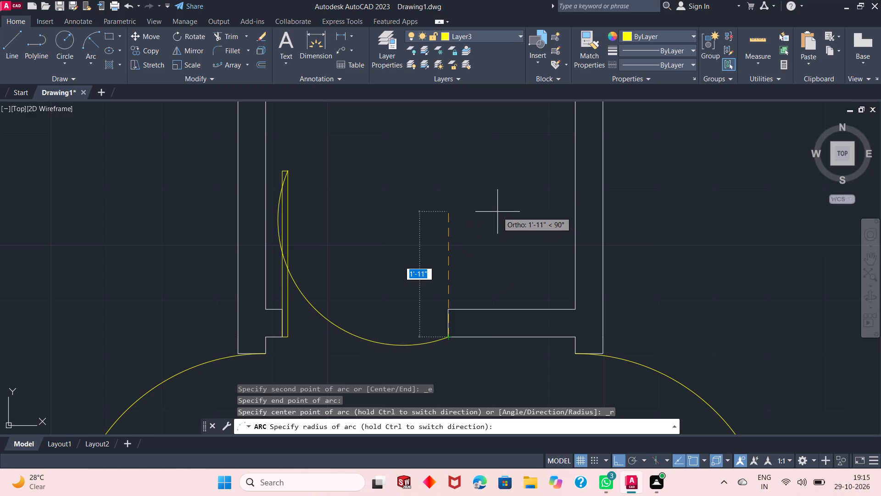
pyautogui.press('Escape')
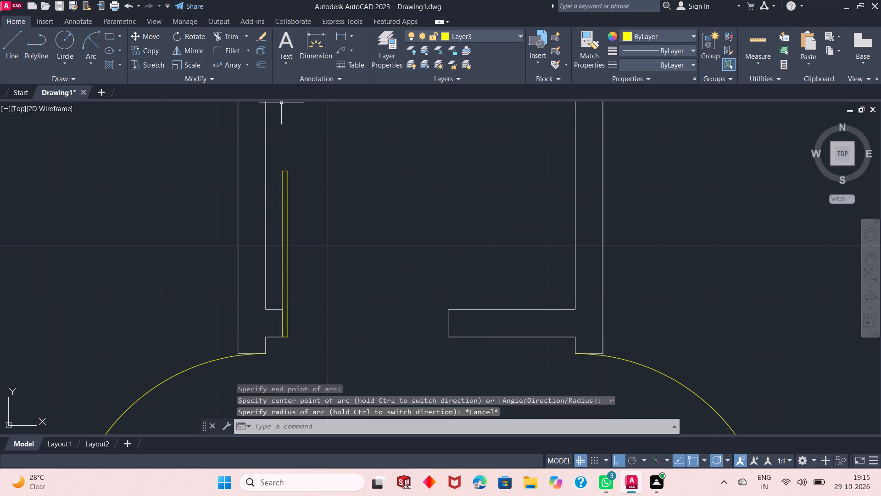
# Redraw the small top-middle room's door swing as a start-end-radius arc from the opposite jamb's lower corner to the leaf's top right corner, radius 2'6".
pyautogui.click(91, 31)
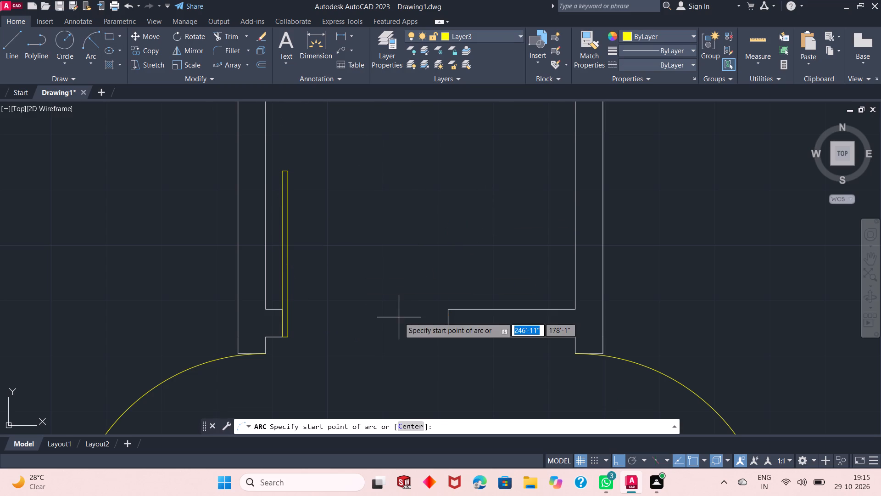
pyautogui.click(447, 338)
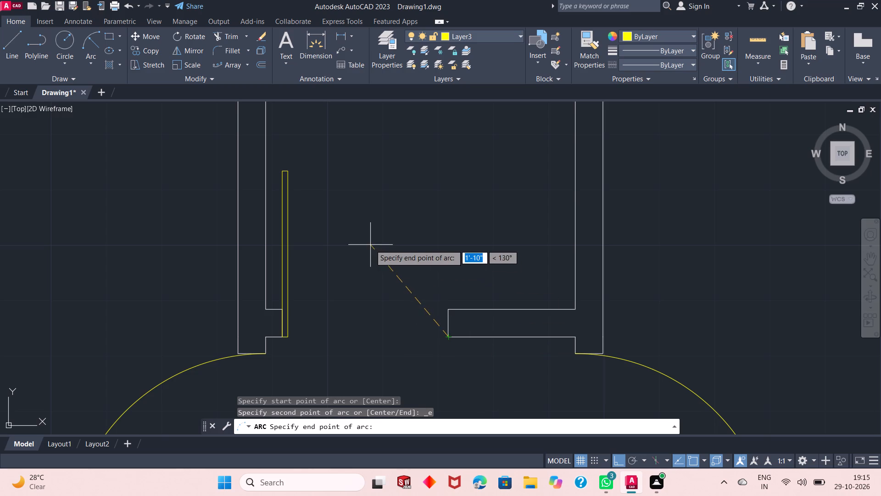
pyautogui.click(291, 175)
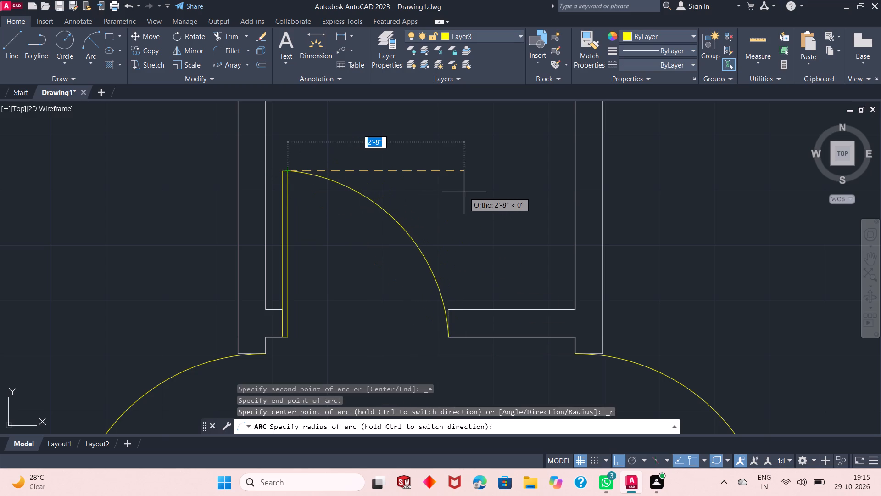
pyautogui.write('2\'6"')
pyautogui.press('Return')
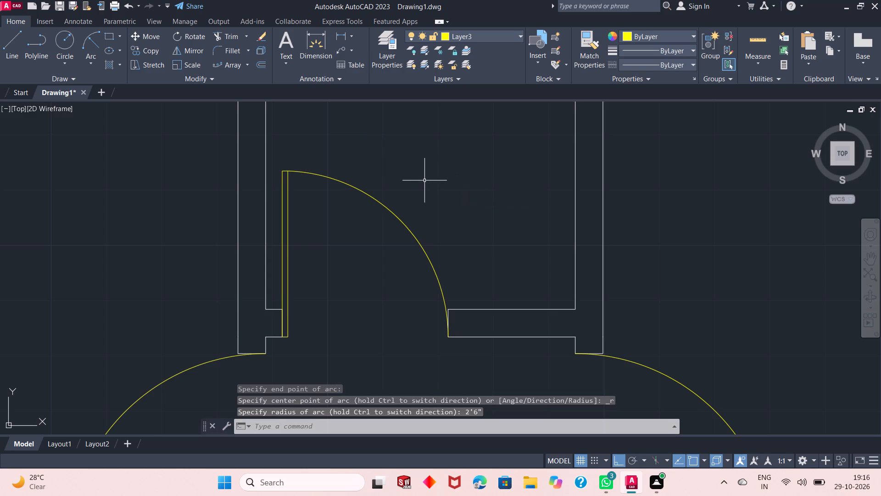
# Examine the door symbols across the whole floor plan, including those near the staircase and the upper rooms.
pyautogui.keyDown('ctrl'); pyautogui.scroll(-3, 424, 179); pyautogui.keyUp('ctrl')
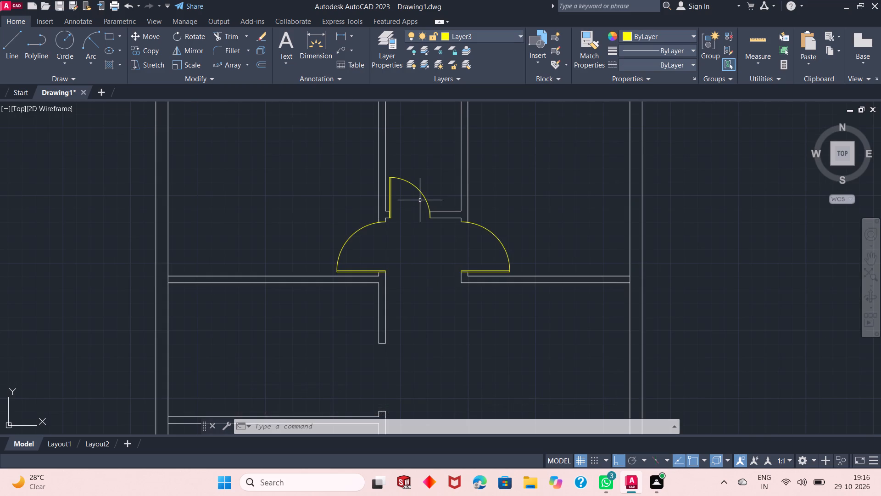
pyautogui.keyDown('ctrl'); pyautogui.scroll(-3, 420, 200); pyautogui.keyUp('ctrl')
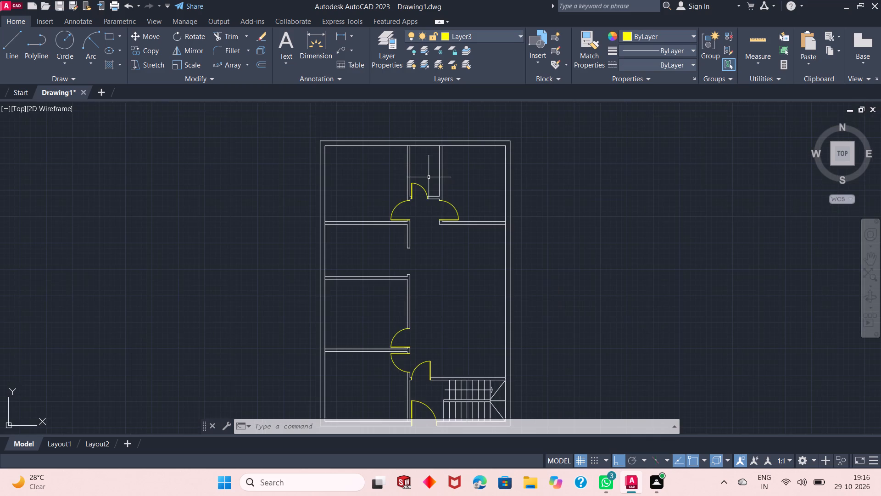
pyautogui.keyDown('ctrl'); pyautogui.scroll(2, 443, 293); pyautogui.keyUp('ctrl')
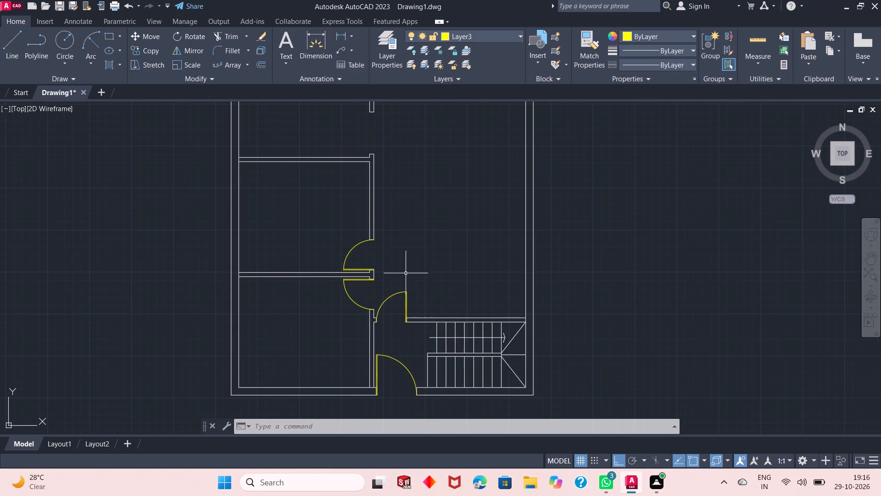
pyautogui.keyDown('ctrl'); pyautogui.scroll(2, 406, 273); pyautogui.keyUp('ctrl')
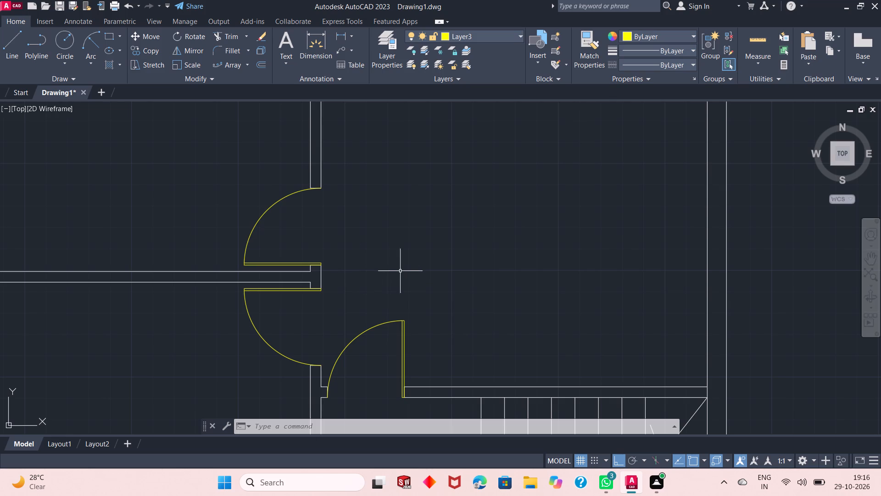
pyautogui.keyDown('ctrl'); pyautogui.scroll(-2, 402, 272); pyautogui.keyUp('ctrl')
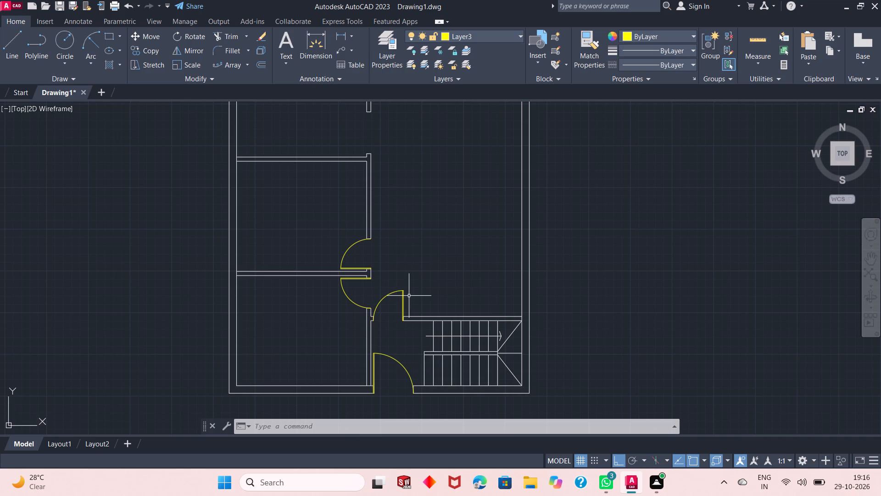
pyautogui.keyDown('ctrl'); pyautogui.scroll(1, 411, 295); pyautogui.keyUp('ctrl')
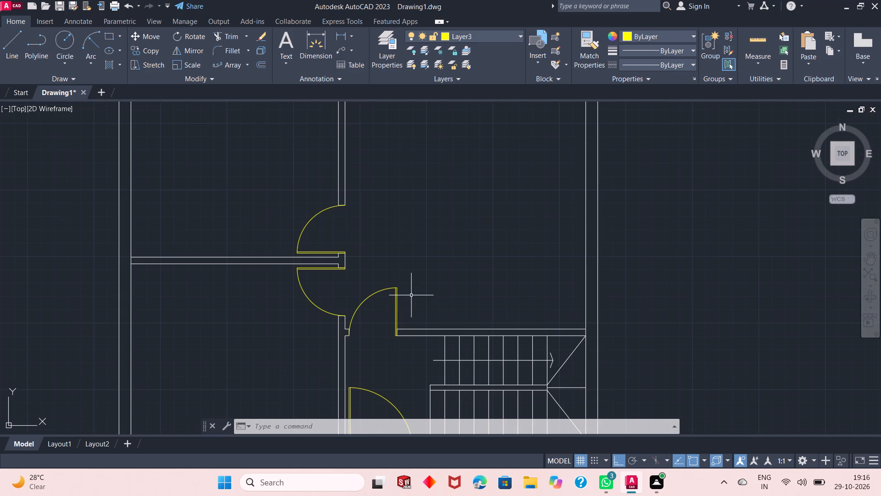
pyautogui.keyDown('ctrl'); pyautogui.scroll(-1, 414, 335); pyautogui.keyUp('ctrl')
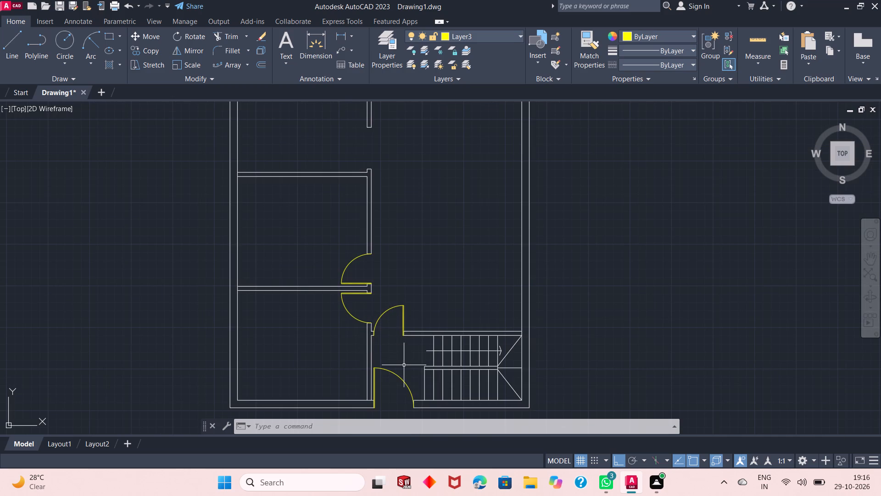
pyautogui.keyDown('ctrl'); pyautogui.scroll(-2, 400, 379); pyautogui.keyUp('ctrl')
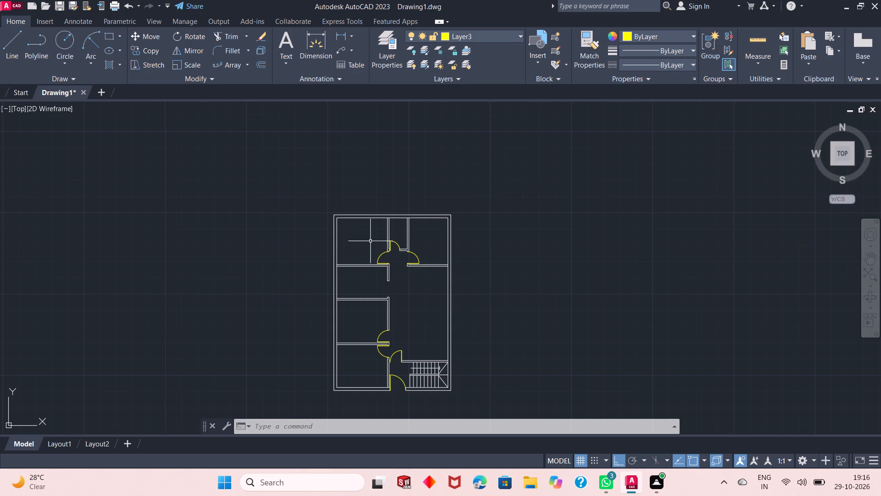
pyautogui.keyDown('ctrl'); pyautogui.scroll(3, 369, 241); pyautogui.keyUp('ctrl')
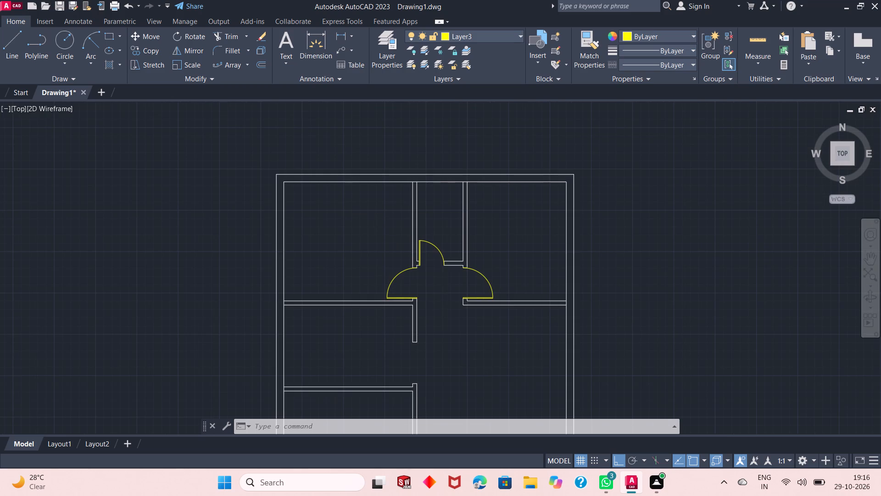
# Make Layer2 the current layer.
pyautogui.click(481, 39)
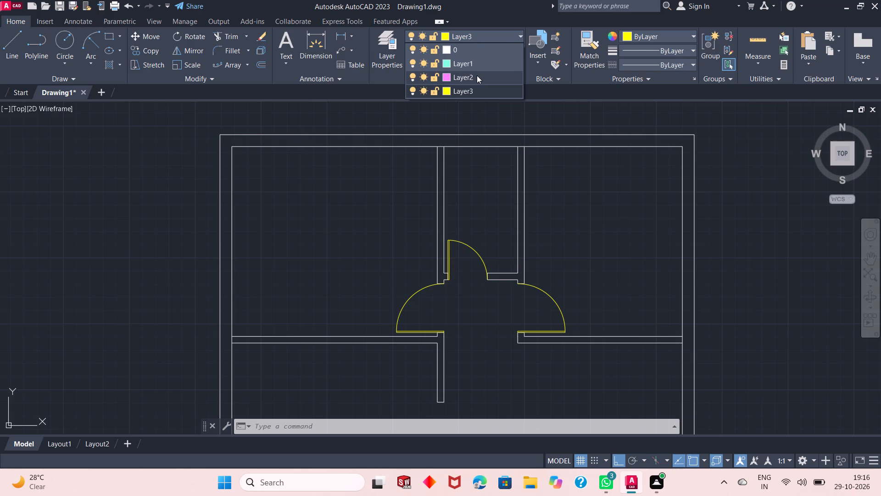
pyautogui.click(477, 75)
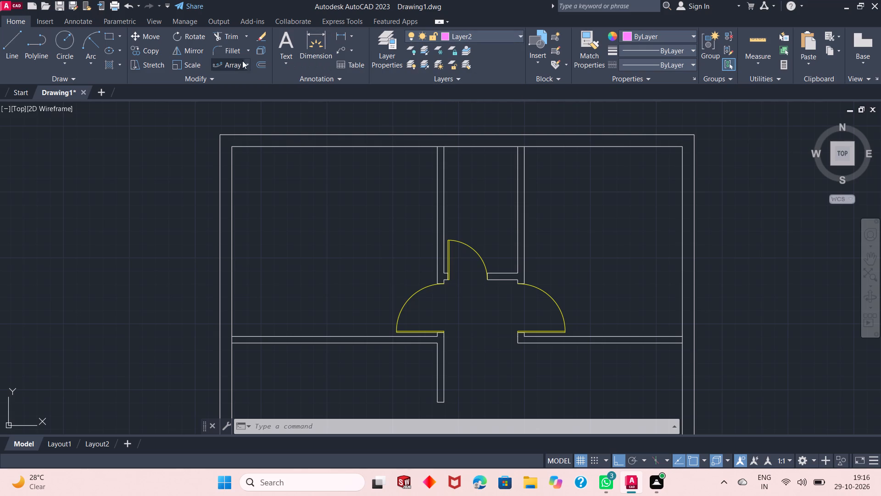
# Create a new layer, Layer4, with index colour 191 and make it the current layer.
pyautogui.click(475, 39)
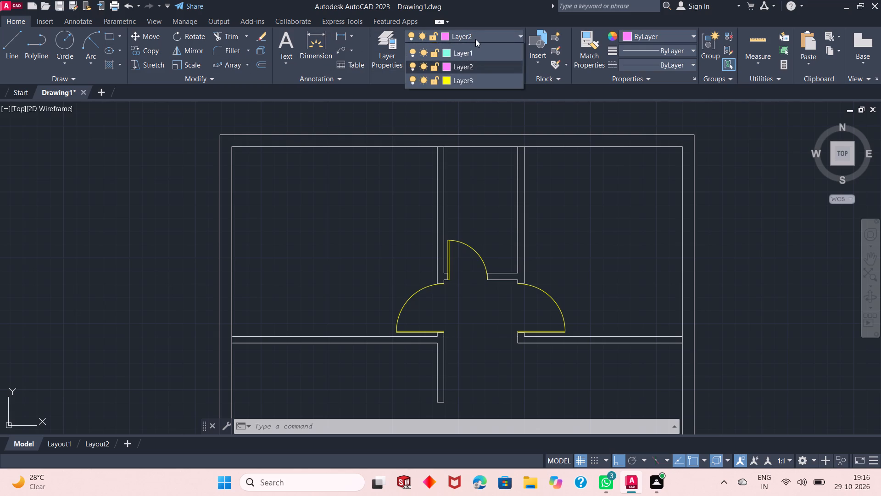
pyautogui.click(396, 53)
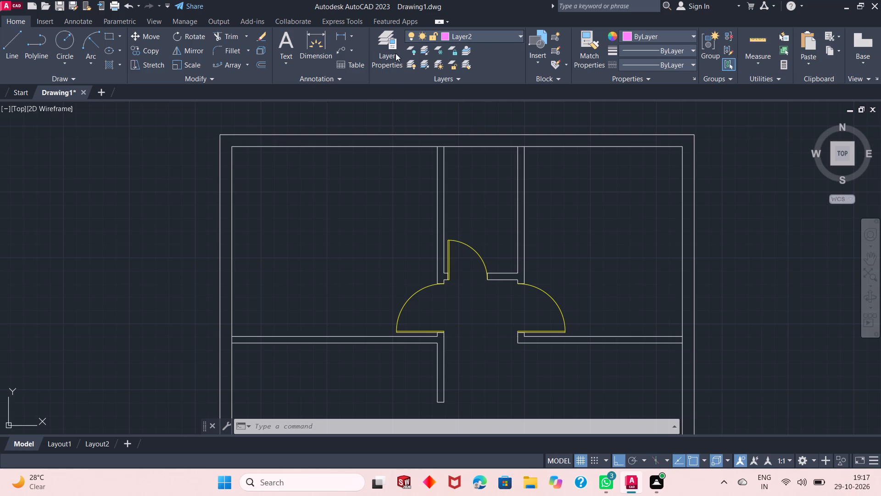
pyautogui.click(396, 53)
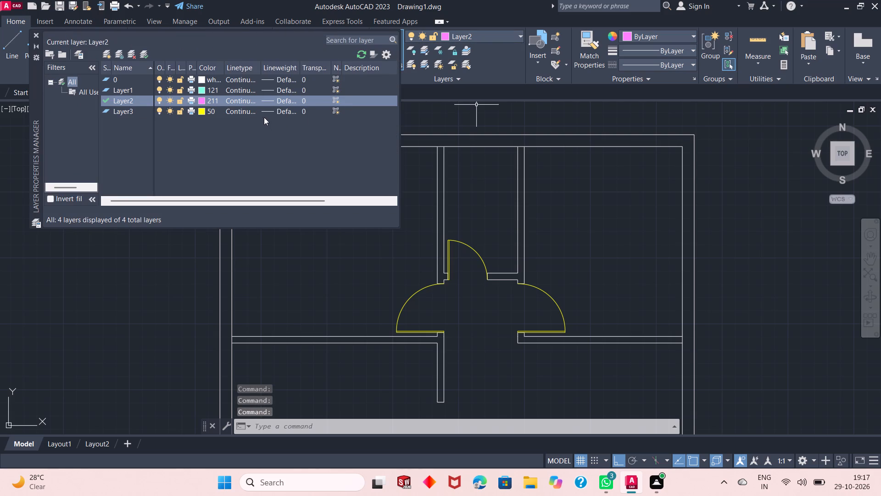
pyautogui.click(244, 108)
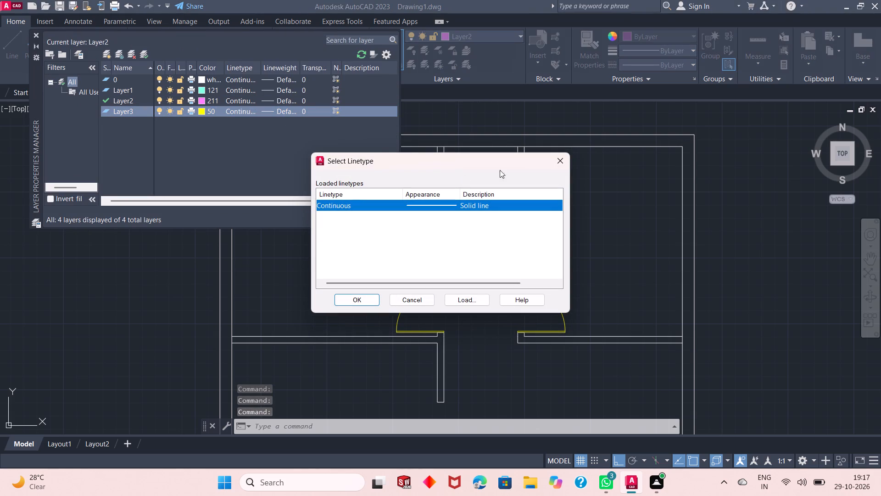
pyautogui.click(558, 162)
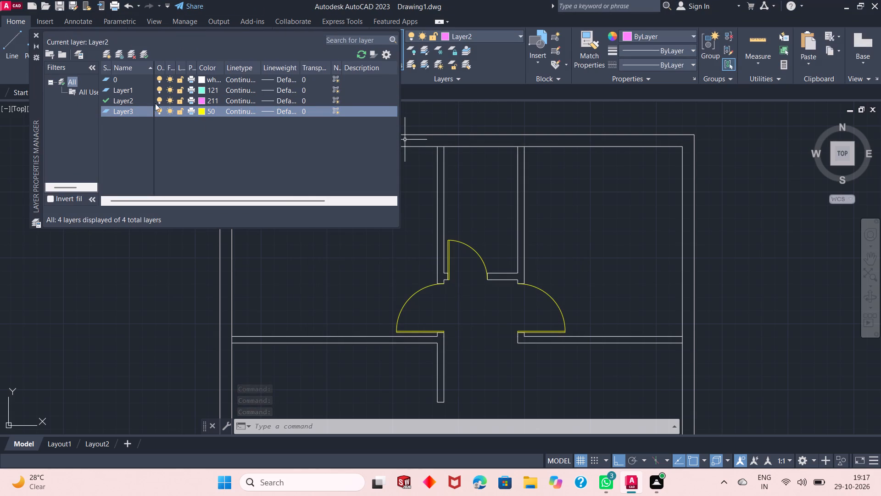
pyautogui.click(108, 56)
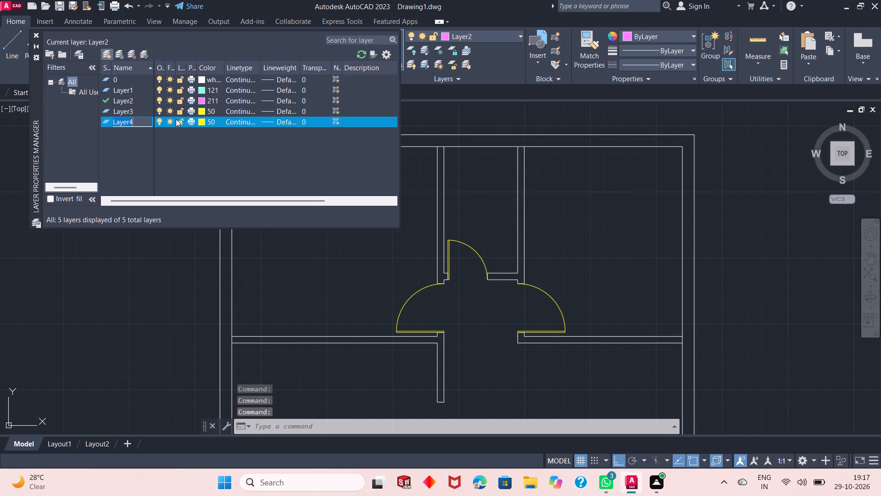
pyautogui.click(201, 122)
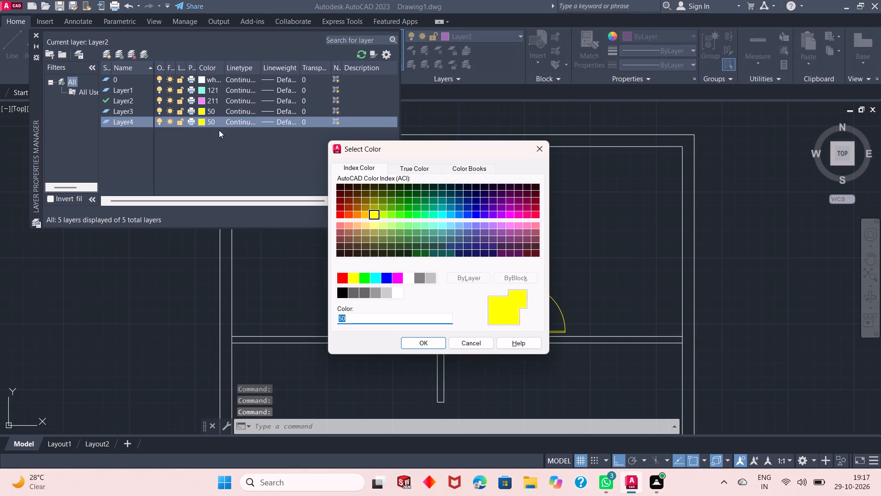
pyautogui.click(510, 229)
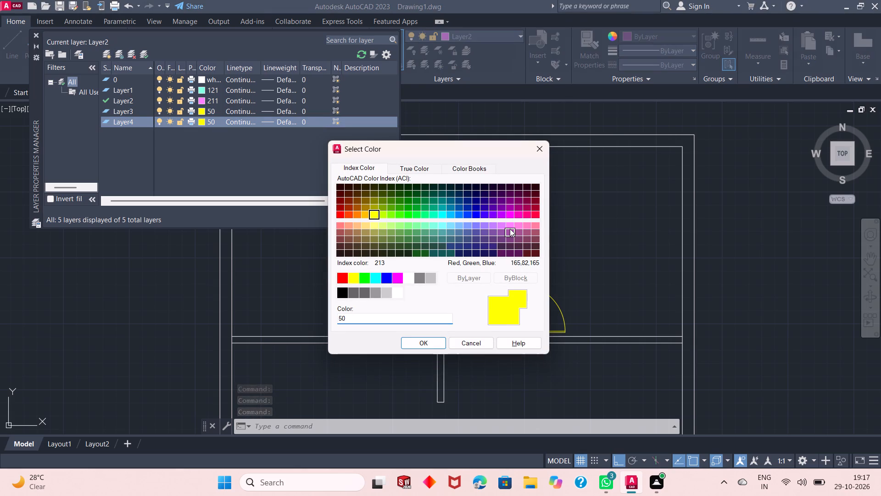
pyautogui.click(510, 227)
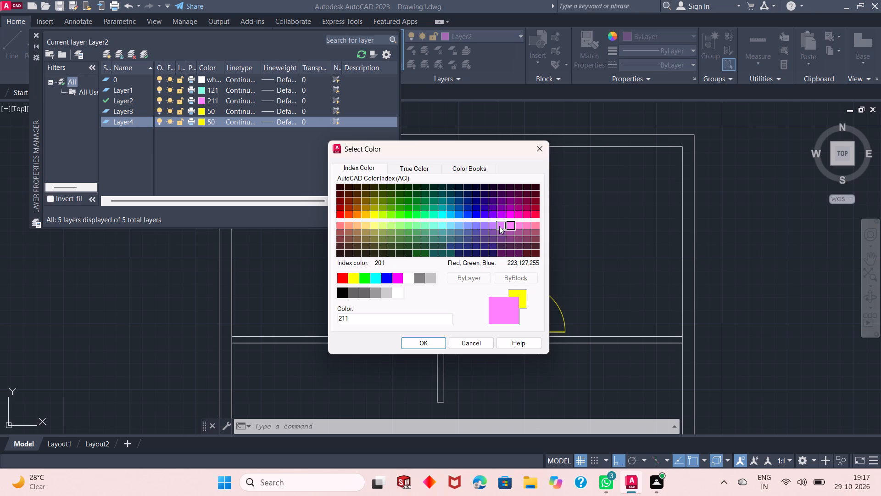
pyautogui.click(488, 226)
pyautogui.click(496, 228)
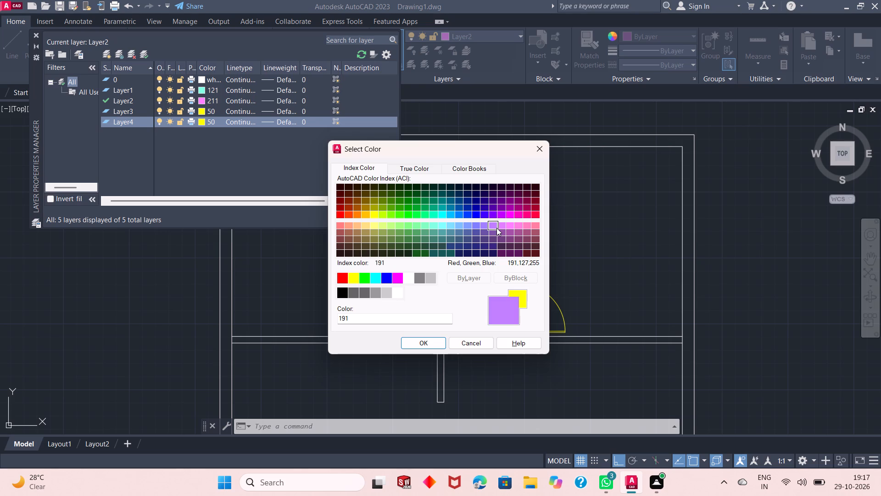
pyautogui.click(418, 345)
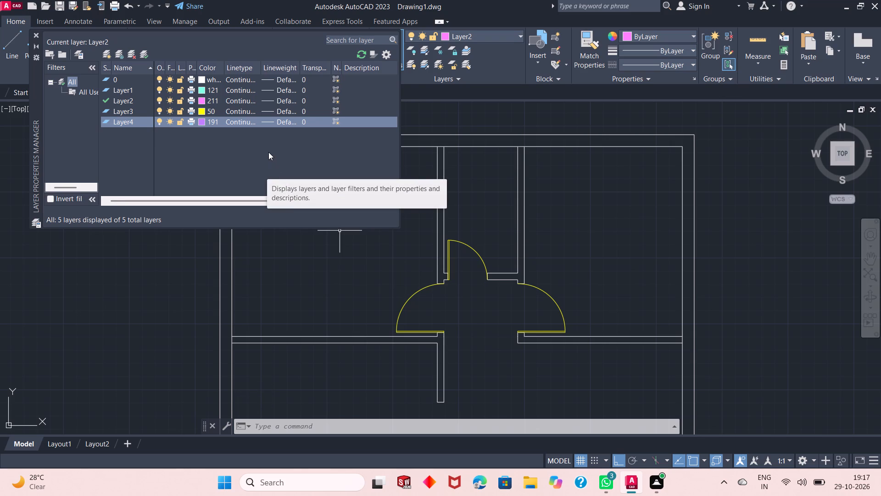
pyautogui.click(145, 55)
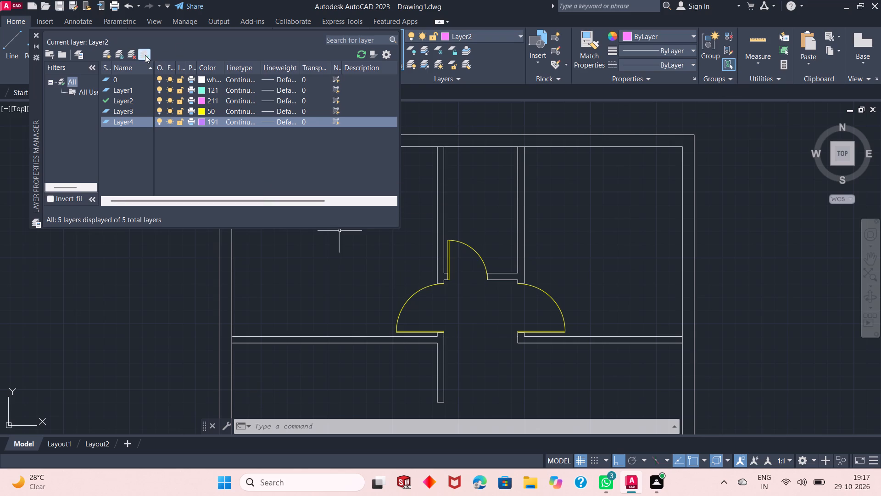
pyautogui.click(38, 34)
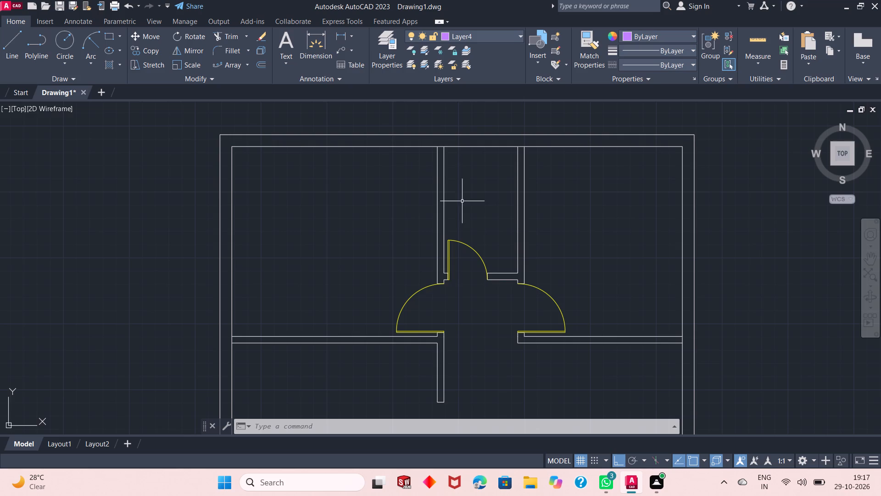
# Draw a 9" horizontal line across the thickness of the upper-left room's outer west wall, in the wall's upper half.
pyautogui.keyDown('ctrl'); pyautogui.scroll(-1, 392, 170); pyautogui.keyUp('ctrl')
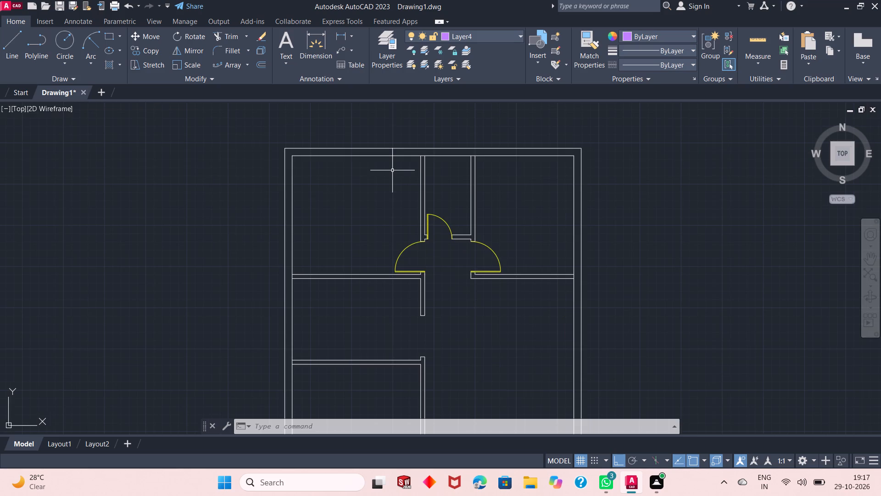
pyautogui.click(22, 51)
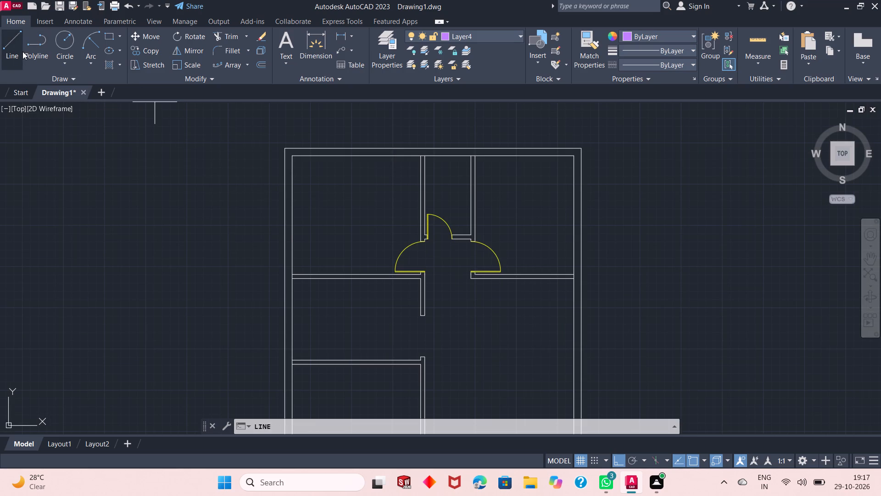
pyautogui.keyDown('ctrl'); pyautogui.scroll(2, 275, 248); pyautogui.keyUp('ctrl')
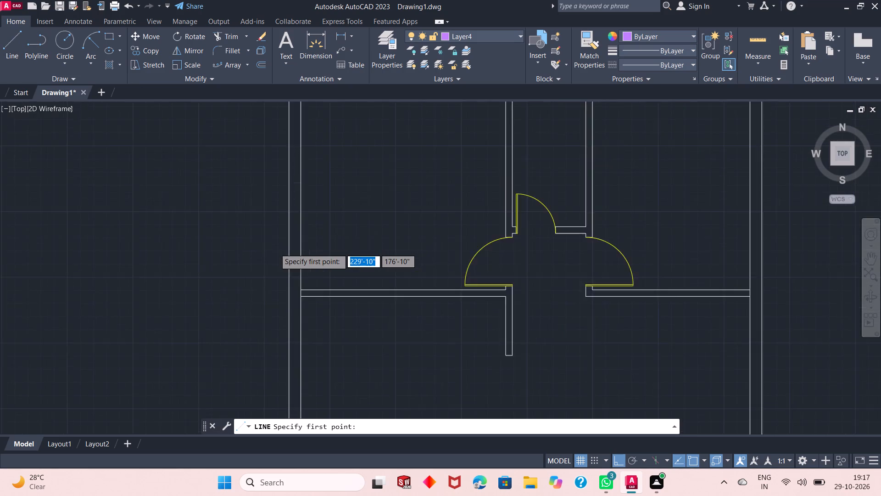
pyautogui.keyDown('ctrl'); pyautogui.scroll(-1, 275, 248); pyautogui.keyUp('ctrl')
pyautogui.keyDown('ctrl'); pyautogui.scroll(-1, 295, 333); pyautogui.keyUp('ctrl')
pyautogui.keyDown('ctrl'); pyautogui.scroll(1, 297, 262); pyautogui.keyUp('ctrl')
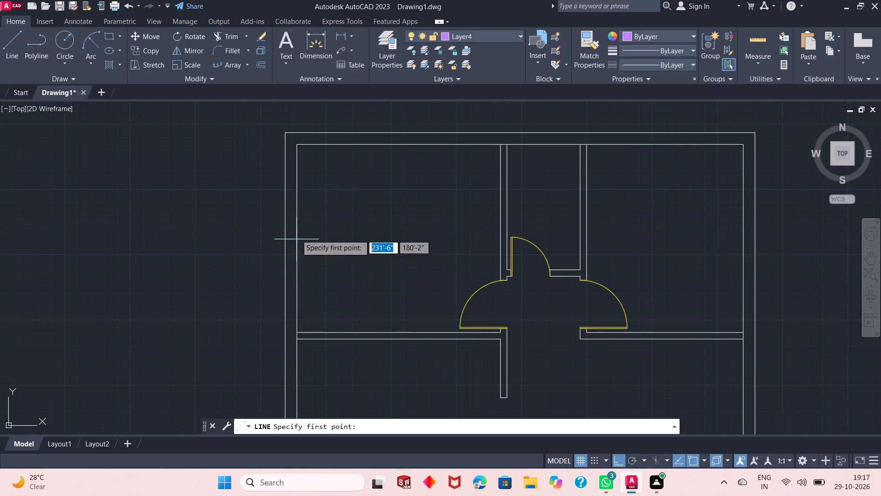
pyautogui.click(298, 197)
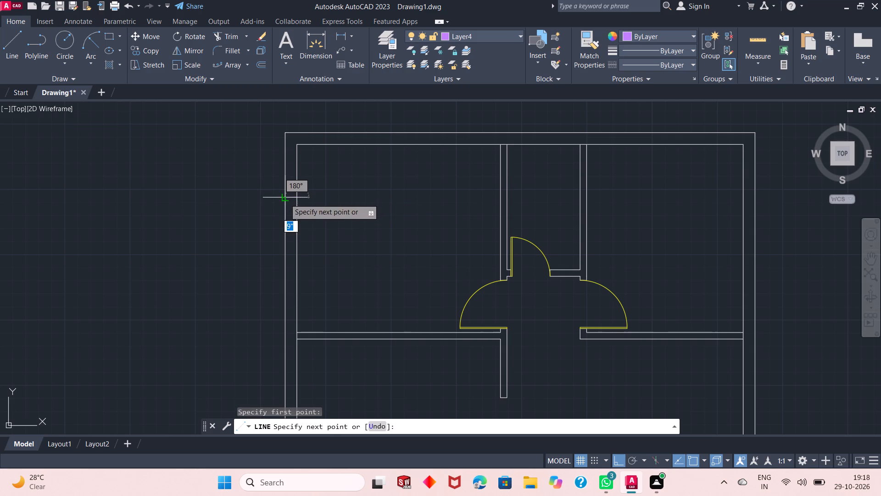
pyautogui.click(285, 199)
pyautogui.press('space')
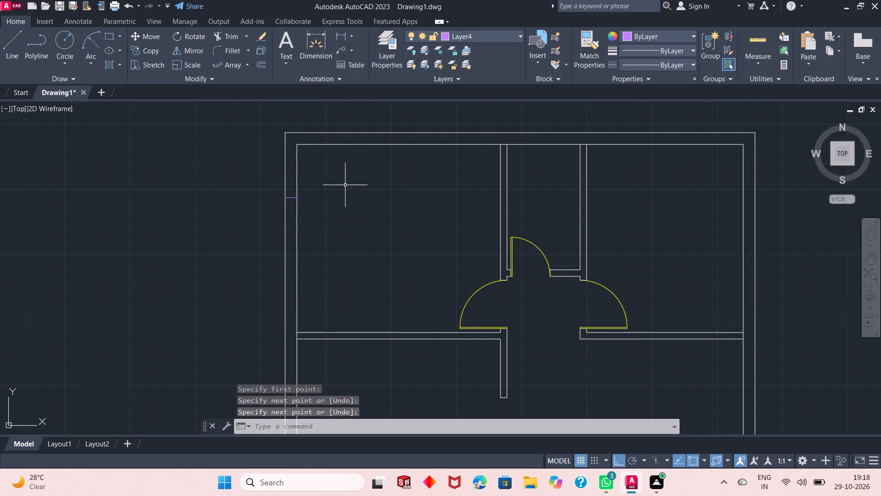
# Offset the short line across the west wall 5' downward to mark the window's other end.
pyautogui.click(257, 62)
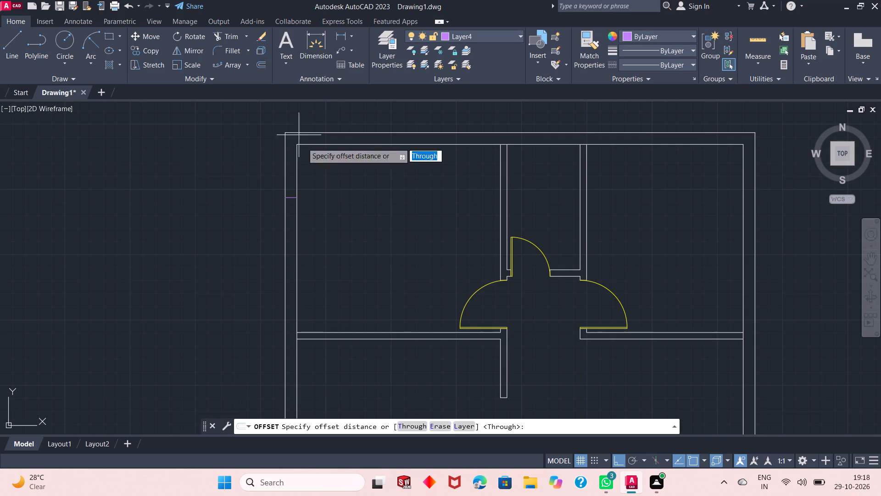
pyautogui.press('space')
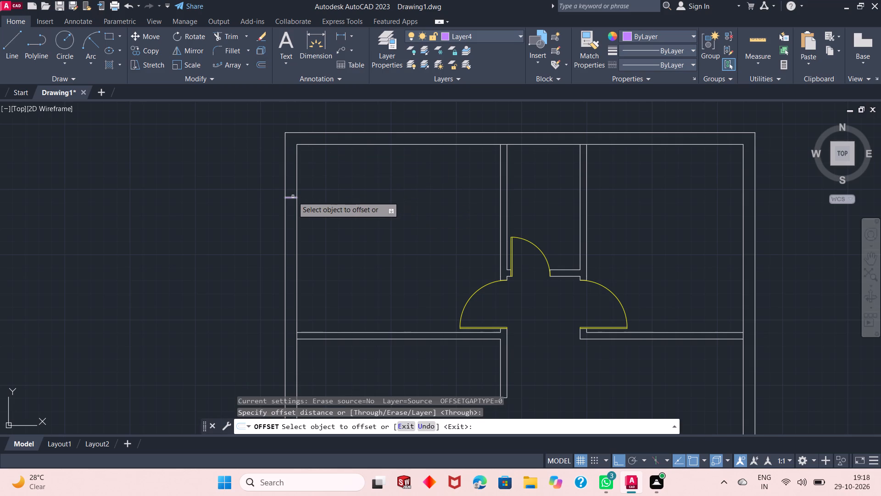
pyautogui.click(293, 197)
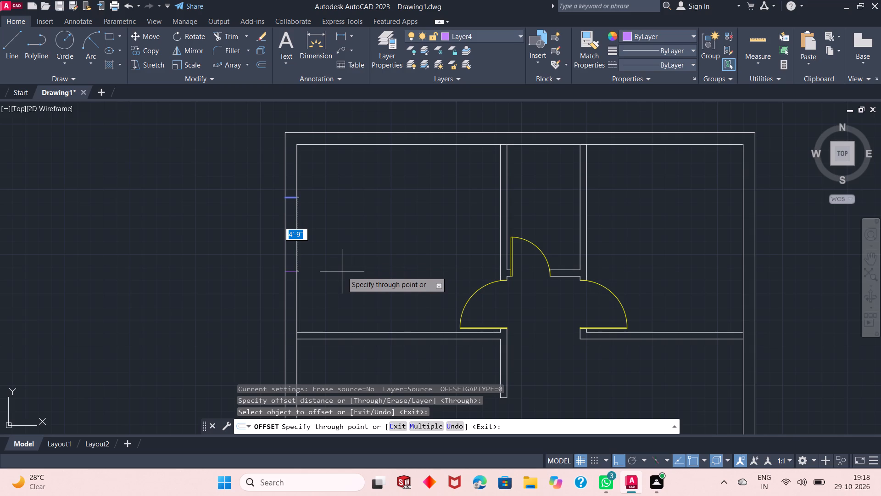
pyautogui.write("5'")
pyautogui.press('Return')
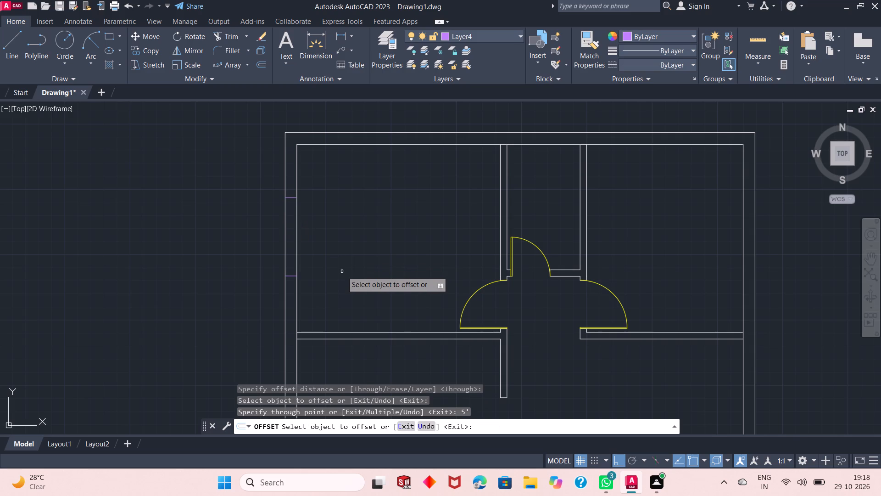
pyautogui.press('space')
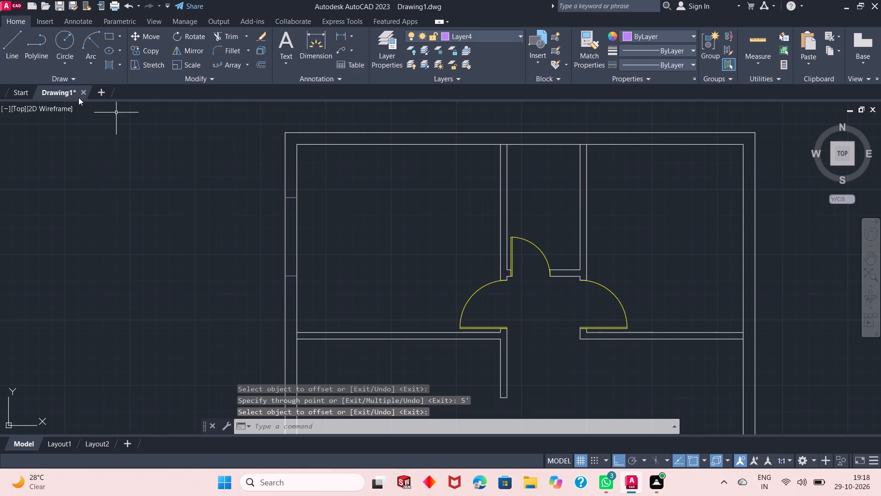
# Draw a vertical line inside the west wall joining the midpoints of the window's two end lines.
pyautogui.click(15, 38)
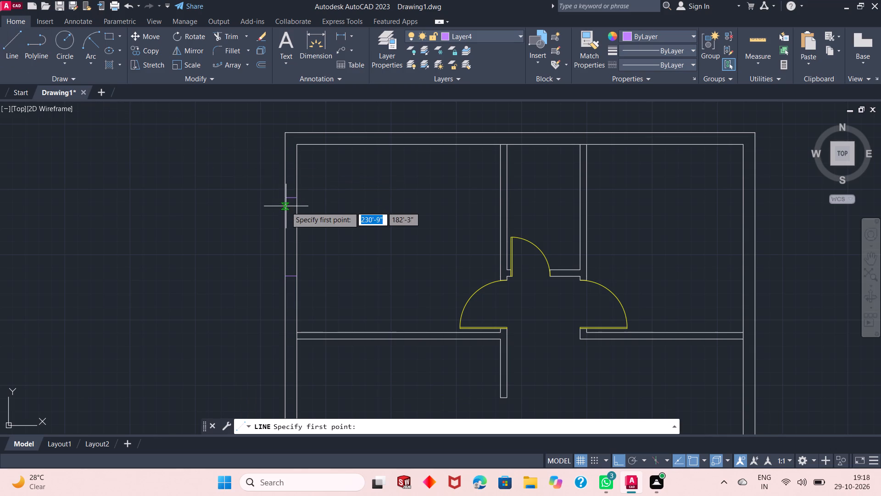
pyautogui.click(291, 196)
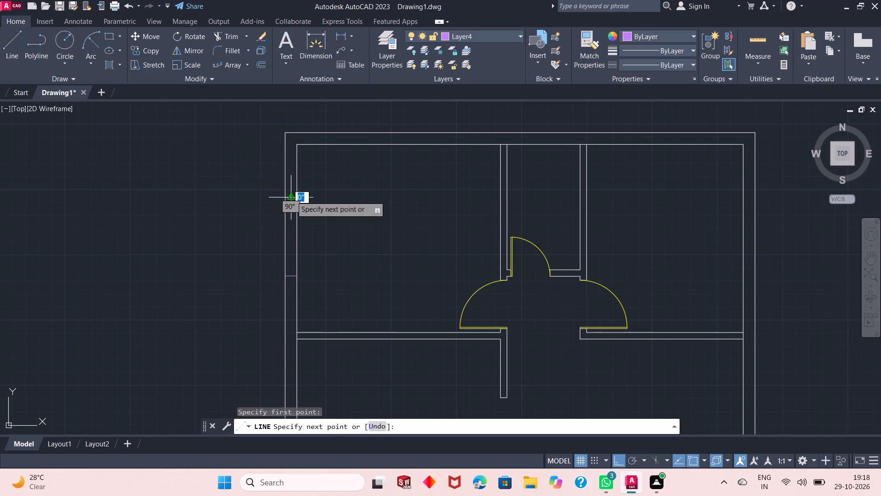
pyautogui.click(291, 278)
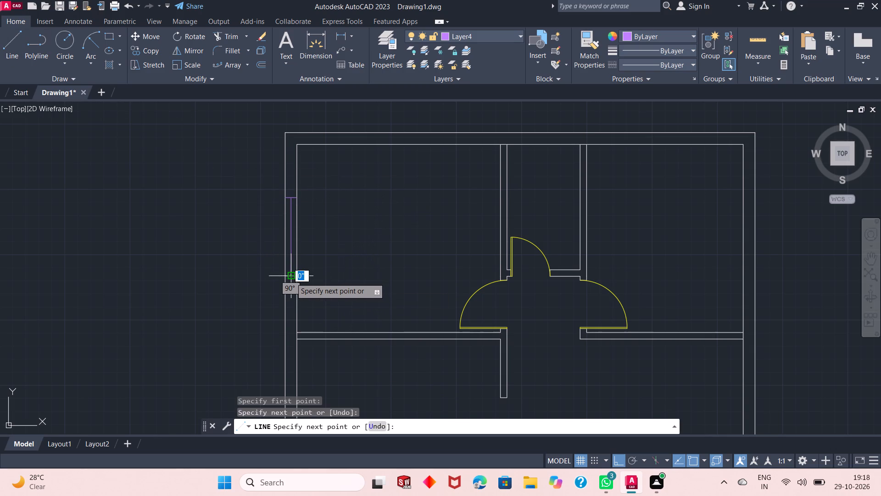
pyautogui.press('space')
# Offset the vertical centre line of the upper-left room's west wall window by 2" to each side.
pyautogui.keyDown('ctrl'); pyautogui.scroll(1, 294, 248); pyautogui.keyUp('ctrl')
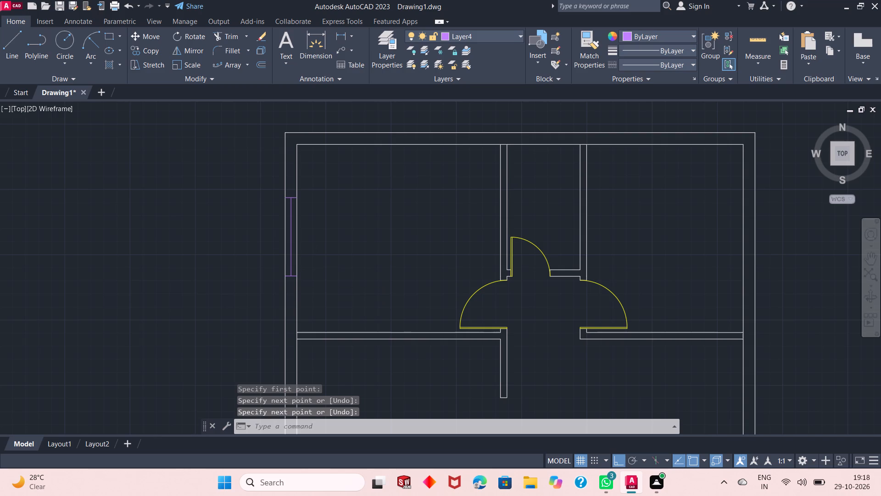
pyautogui.keyDown('ctrl'); pyautogui.scroll(1, 294, 248); pyautogui.keyUp('ctrl')
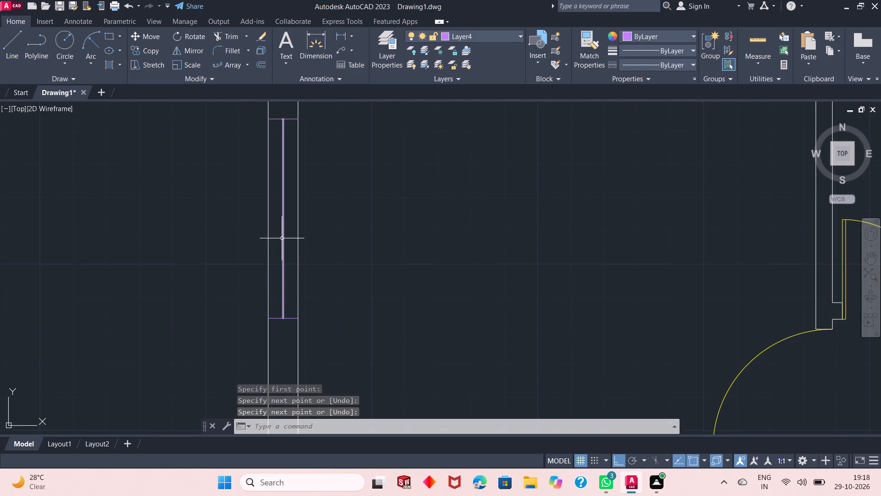
pyautogui.click(282, 238)
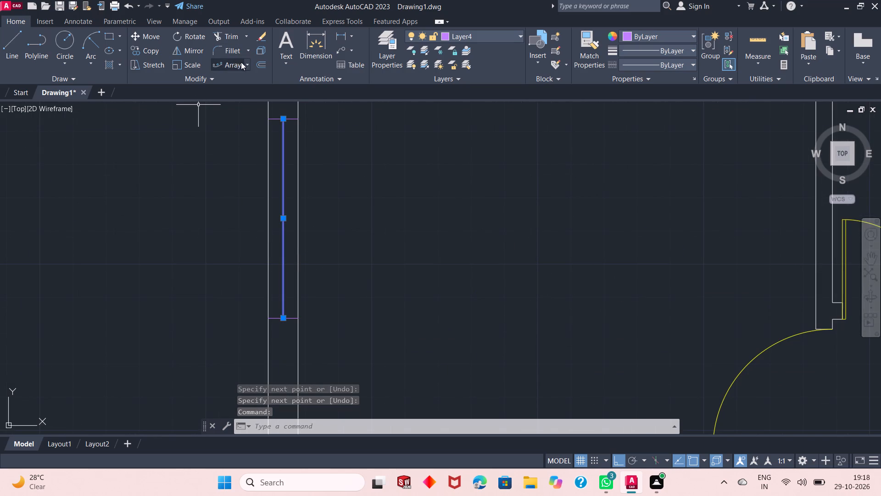
pyautogui.click(259, 66)
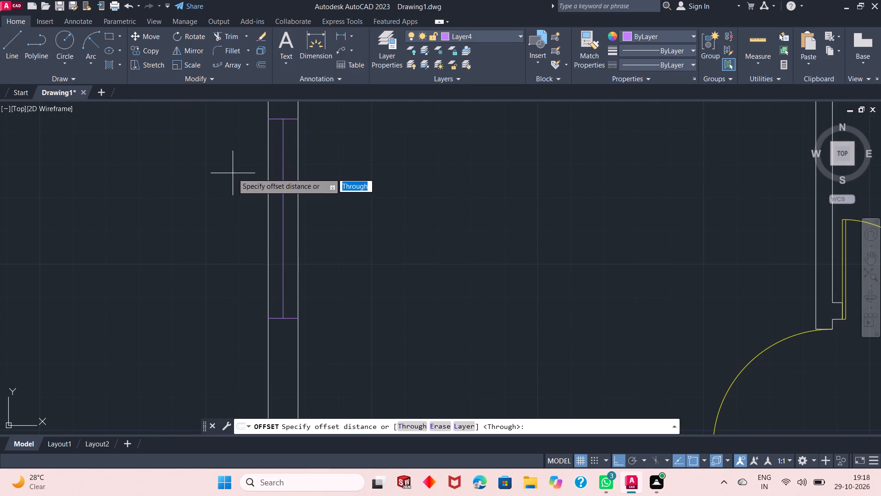
pyautogui.press('space')
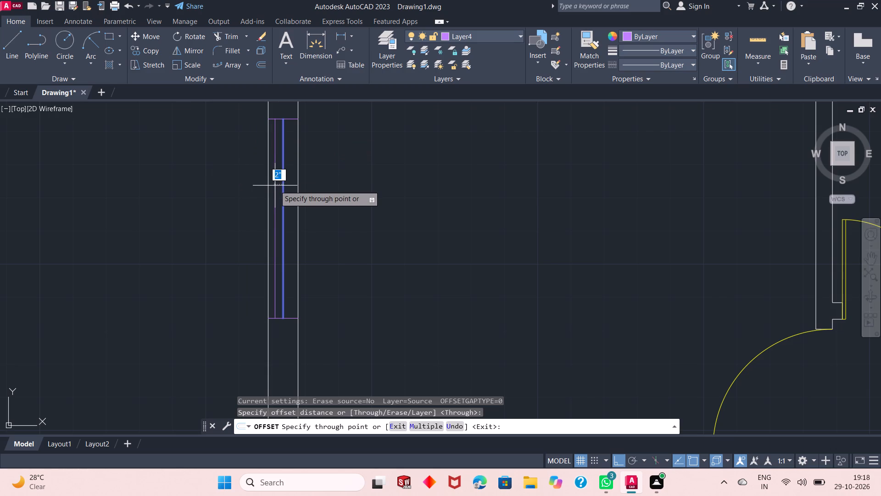
pyautogui.keyDown('ctrl'); pyautogui.scroll(1, 275, 186); pyautogui.keyUp('ctrl')
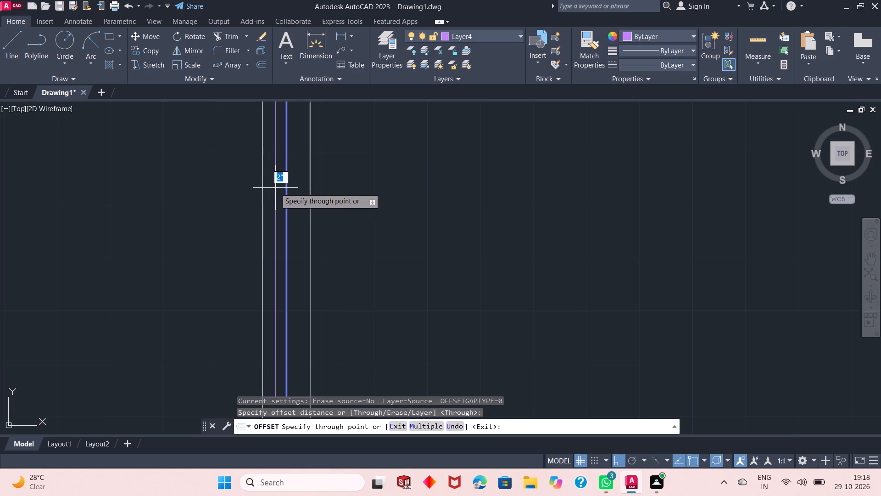
pyautogui.press('2')
pyautogui.hotkey('shift', '"')
pyautogui.press('Return')
pyautogui.click(287, 200)
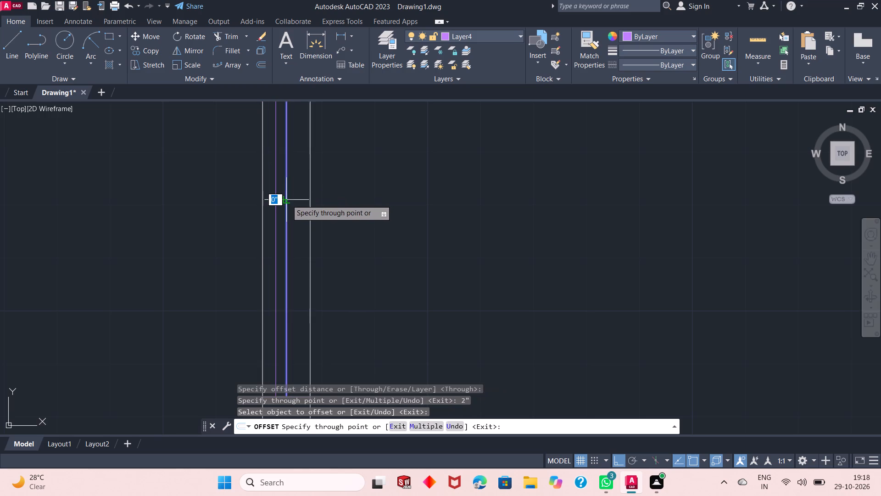
pyautogui.write('2"')
pyautogui.press('Return')
pyautogui.press('space')
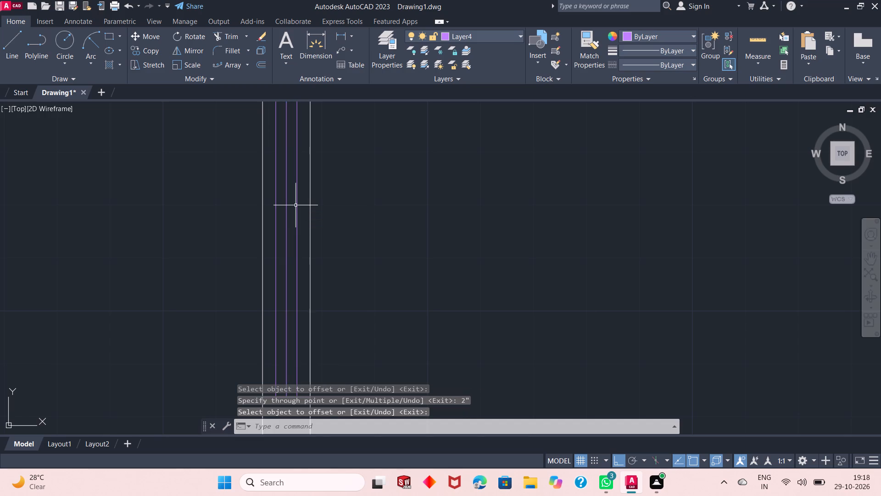
# Delete the original centre line of the upper-left room's window, between its two offset lines.
pyautogui.click(286, 201)
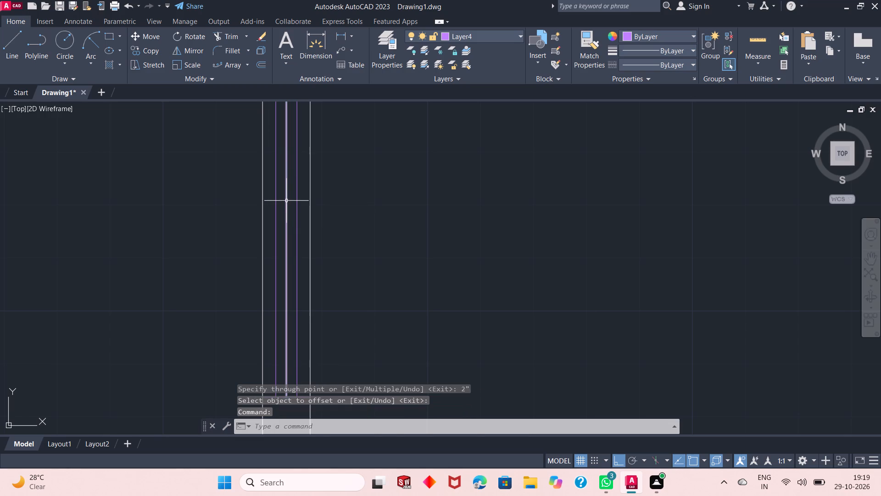
pyautogui.press('Delete')
# Draw two short horizontal lines across the outer west wall of the space below the upper-left room, marking a second window's ends.
pyautogui.keyDown('ctrl'); pyautogui.scroll(-1, 286, 201); pyautogui.keyUp('ctrl')
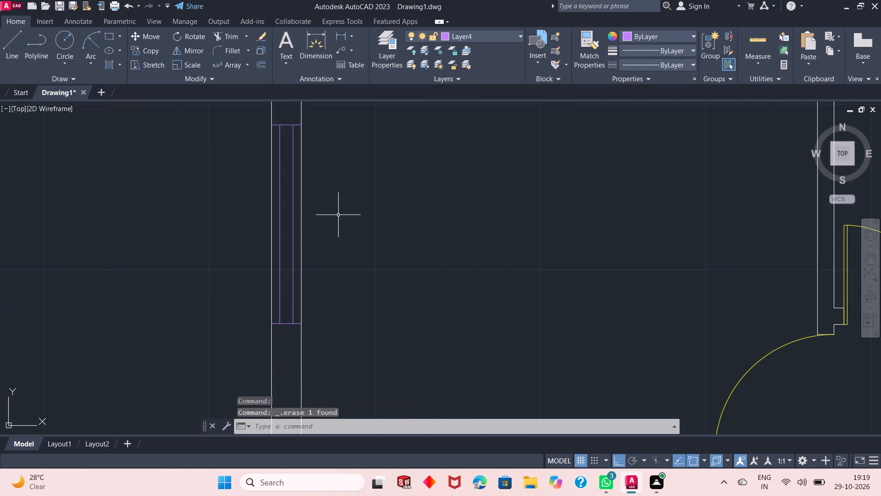
pyautogui.keyDown('ctrl'); pyautogui.scroll(-1, 338, 215); pyautogui.keyUp('ctrl')
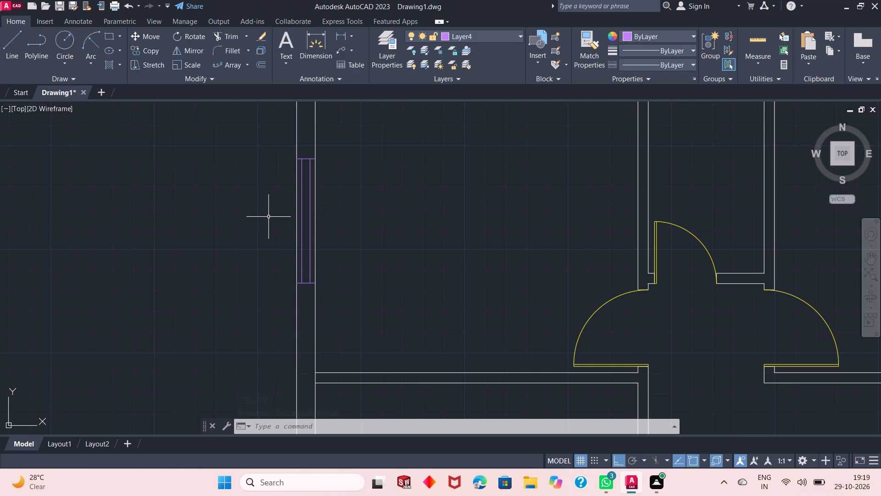
pyautogui.keyDown('ctrl'); pyautogui.scroll(-2, 318, 180); pyautogui.keyUp('ctrl')
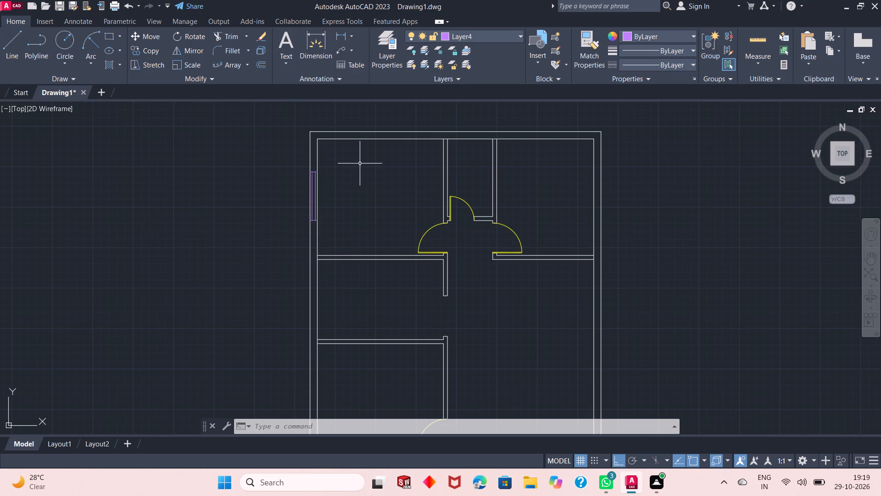
pyautogui.keyDown('ctrl'); pyautogui.scroll(1, 323, 196); pyautogui.keyUp('ctrl')
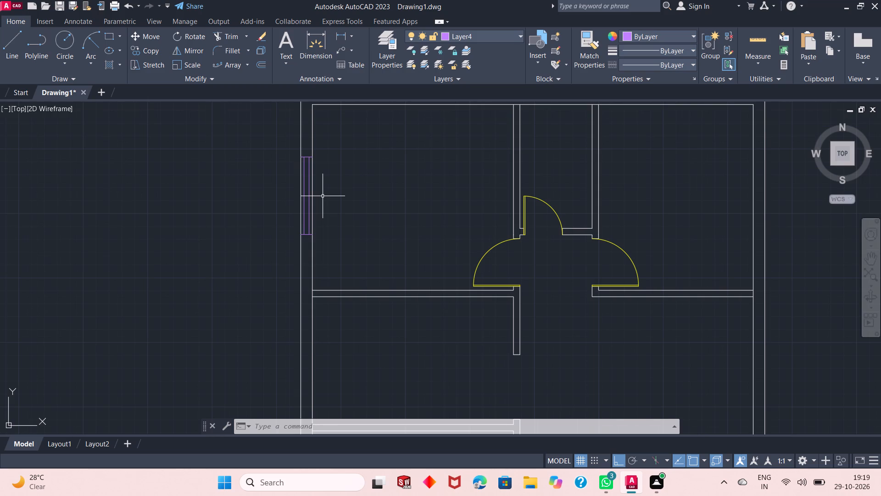
pyautogui.keyDown('ctrl'); pyautogui.scroll(-3, 372, 113); pyautogui.keyUp('ctrl')
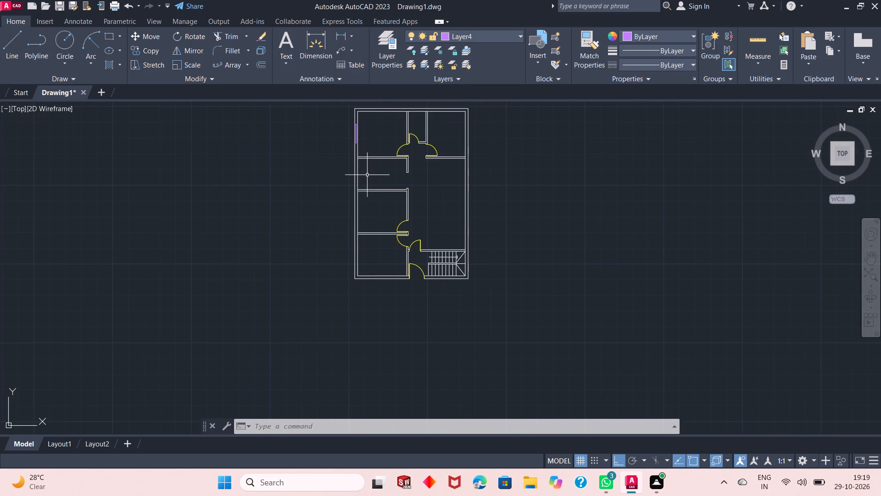
pyautogui.keyDown('ctrl'); pyautogui.scroll(3, 367, 175); pyautogui.keyUp('ctrl')
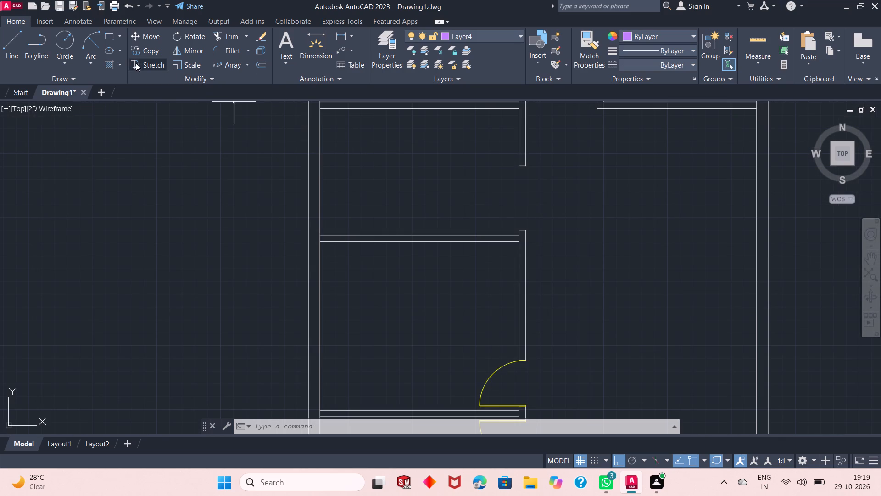
pyautogui.click(19, 51)
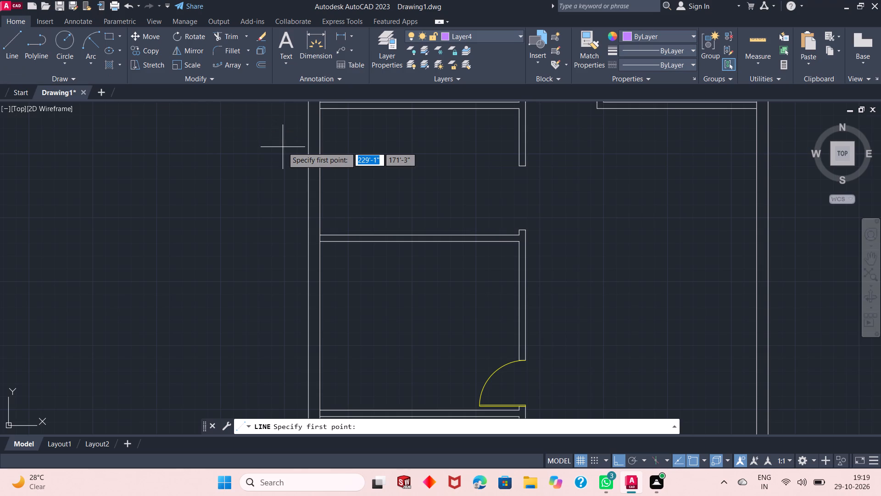
pyautogui.click(308, 138)
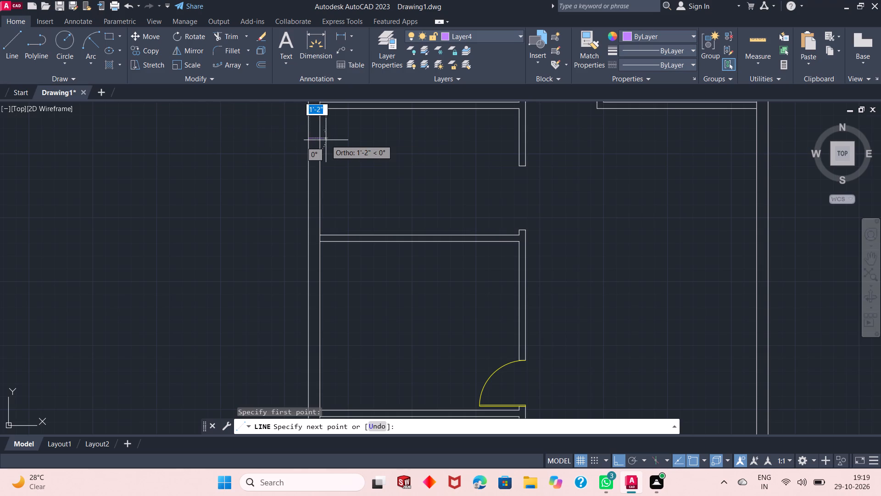
pyautogui.click(321, 140)
pyautogui.press('space')
pyautogui.press('space')
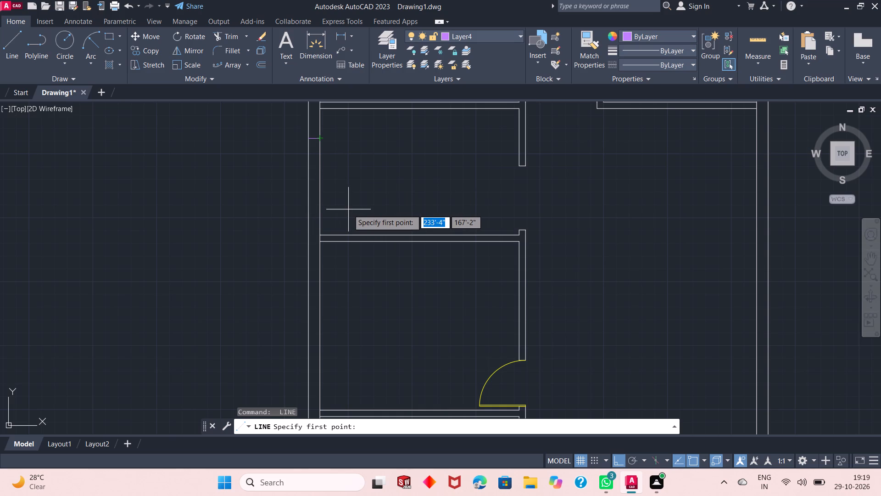
pyautogui.click(321, 213)
pyautogui.click(309, 212)
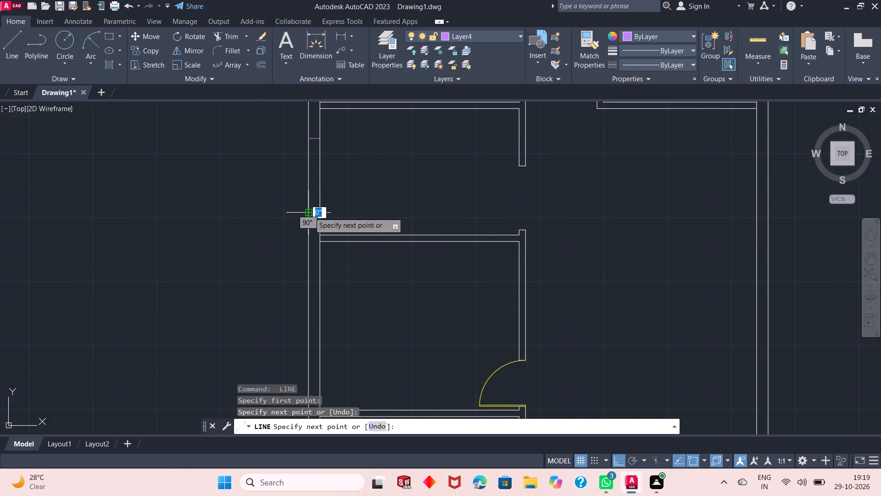
pyautogui.press('space')
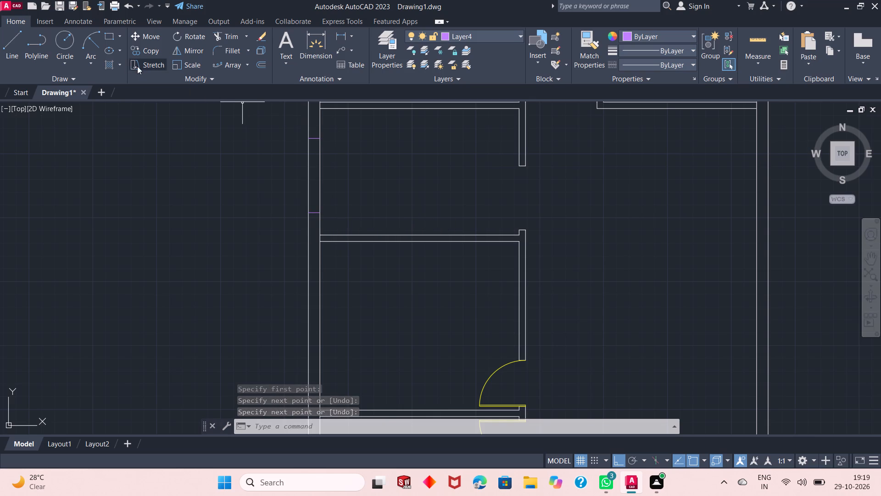
# Draw a vertical line inside the west wall joining the midpoints of the second window's two end lines.
pyautogui.click(17, 44)
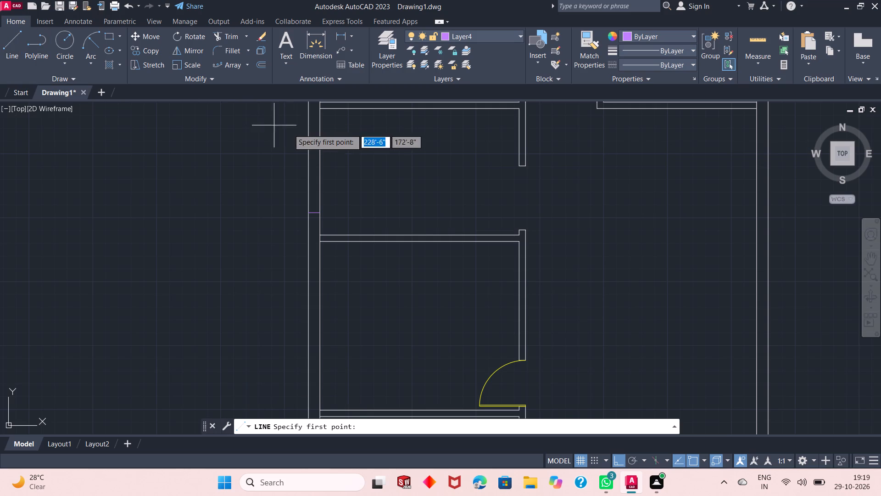
pyautogui.click(312, 139)
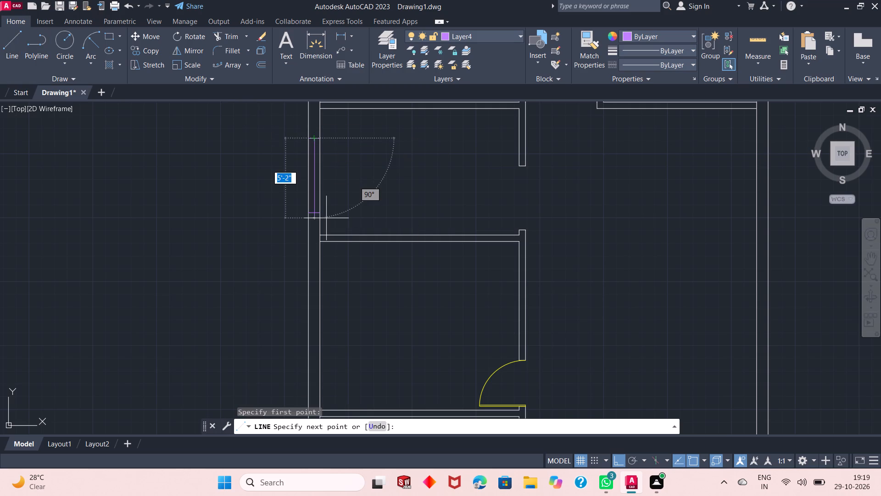
pyautogui.click(311, 211)
pyautogui.press('space')
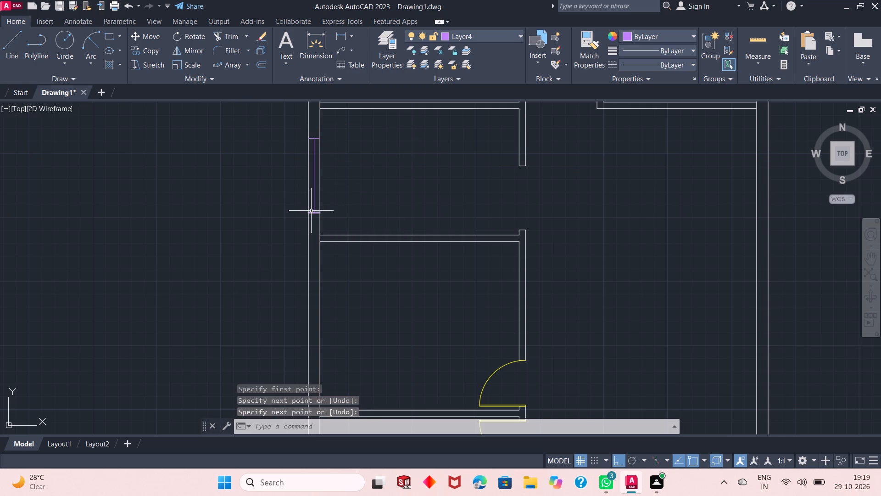
# Offset the second window's vertical centre line by 2" to each side within the west wall.
pyautogui.keyDown('ctrl'); pyautogui.scroll(2, 317, 195); pyautogui.keyUp('ctrl')
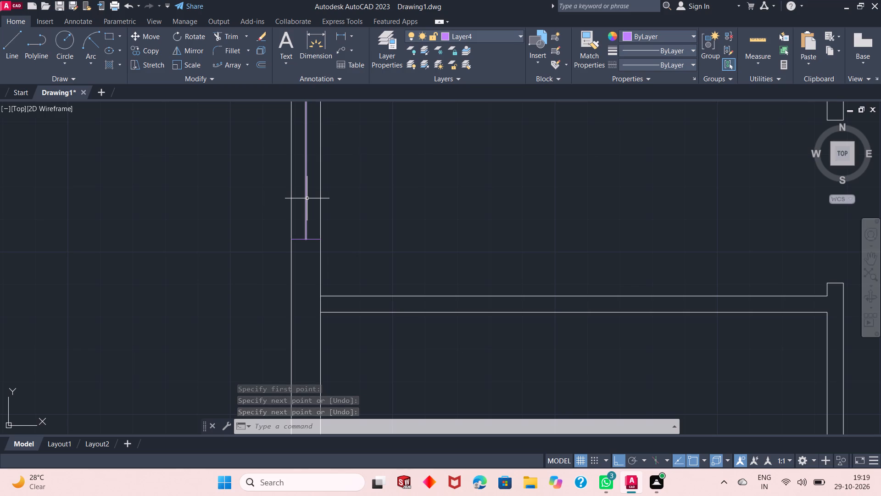
pyautogui.click(307, 198)
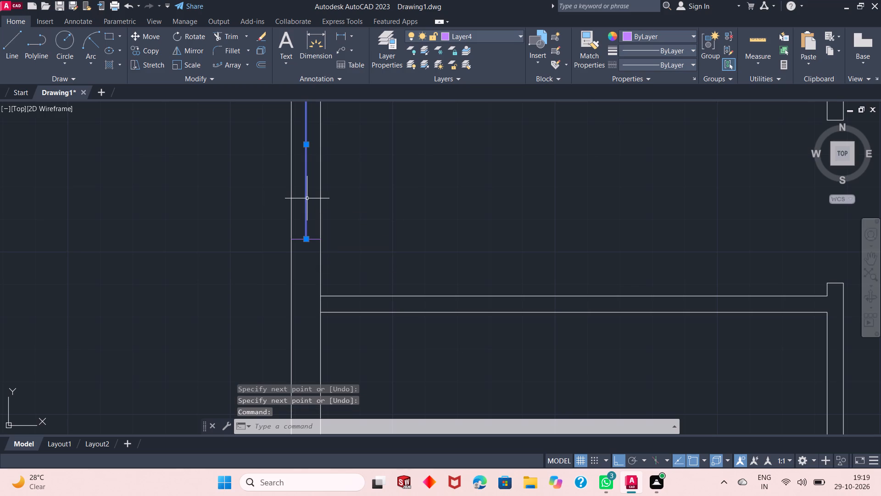
pyautogui.press('Escape')
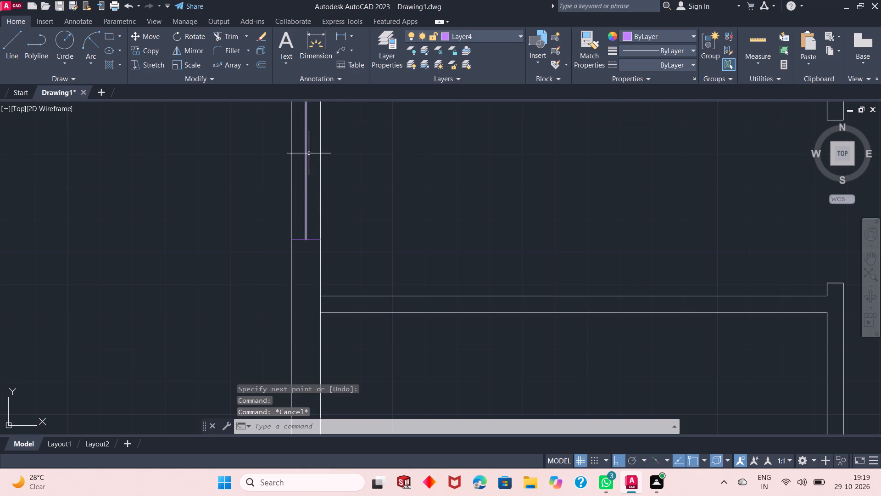
pyautogui.click(255, 65)
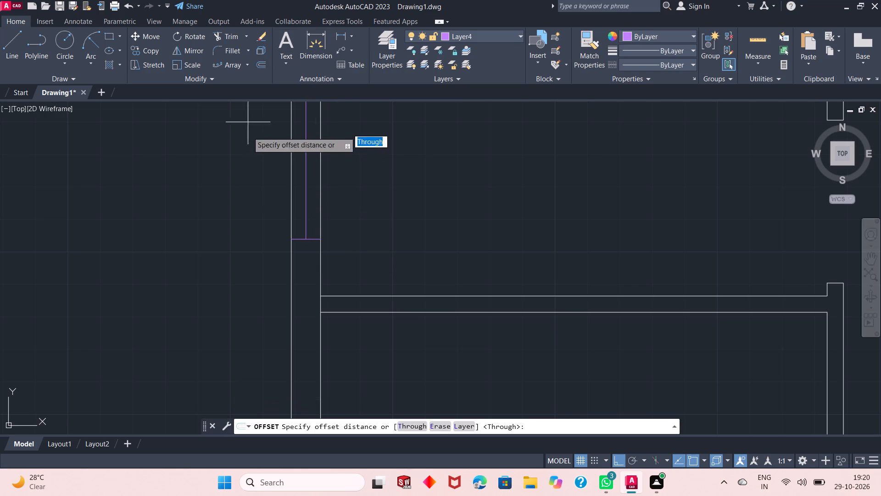
pyautogui.press('space')
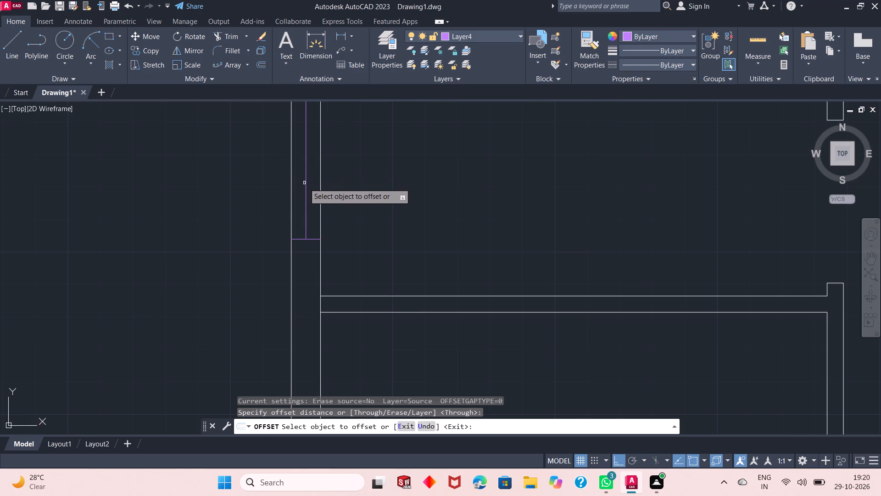
pyautogui.click(305, 186)
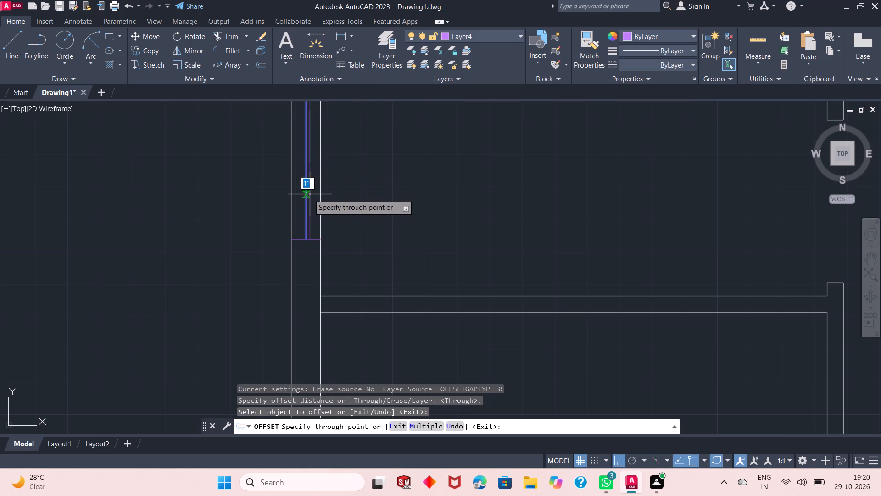
pyautogui.write('2"')
pyautogui.press('Return')
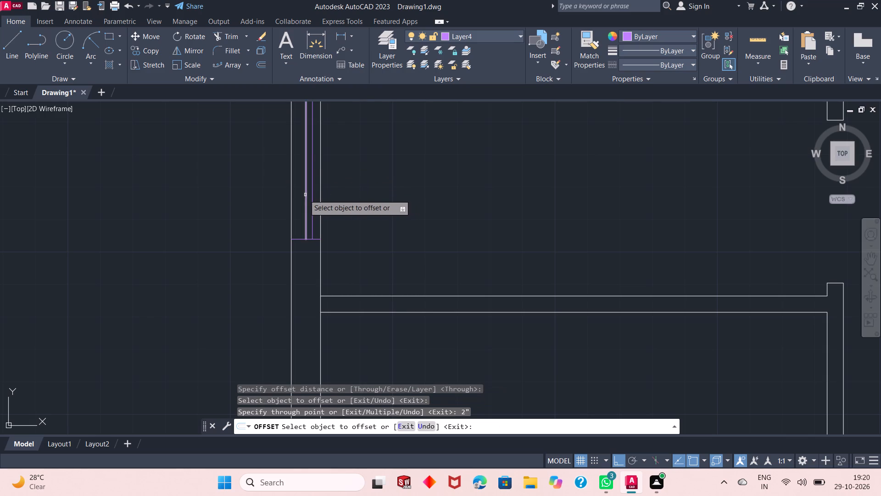
pyautogui.click(305, 196)
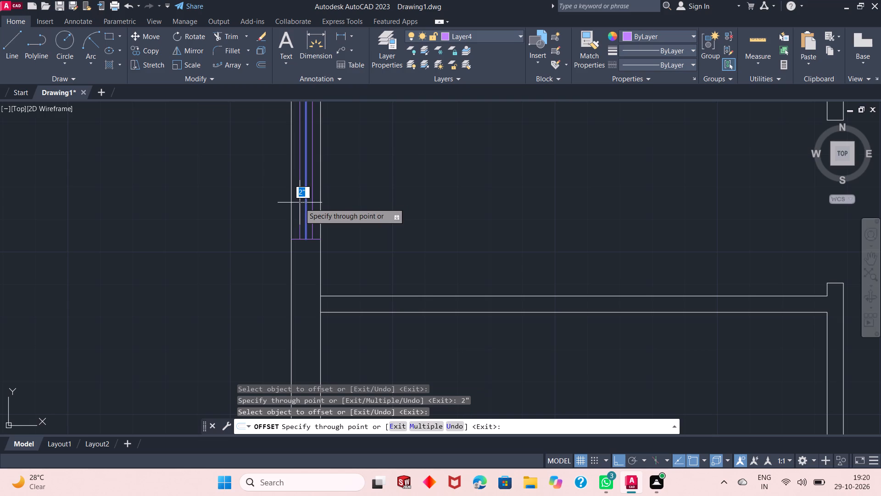
pyautogui.press('2')
pyautogui.hotkey('shift', '"')
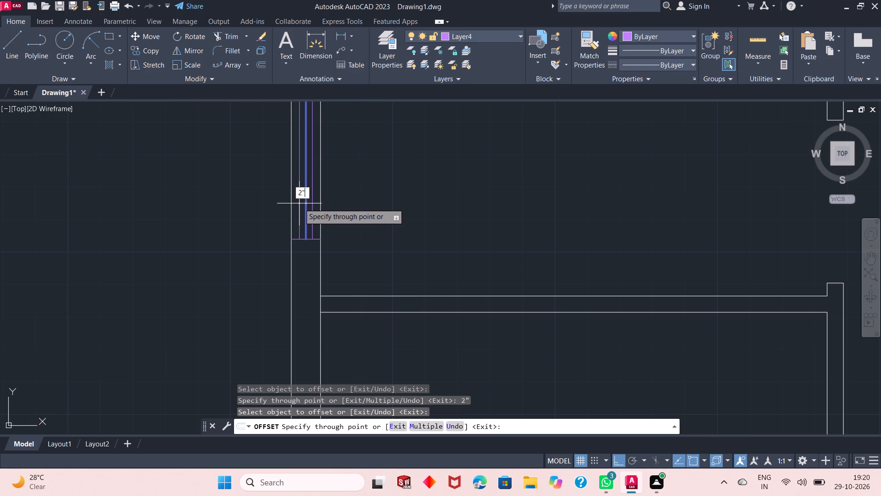
pyautogui.press('Return')
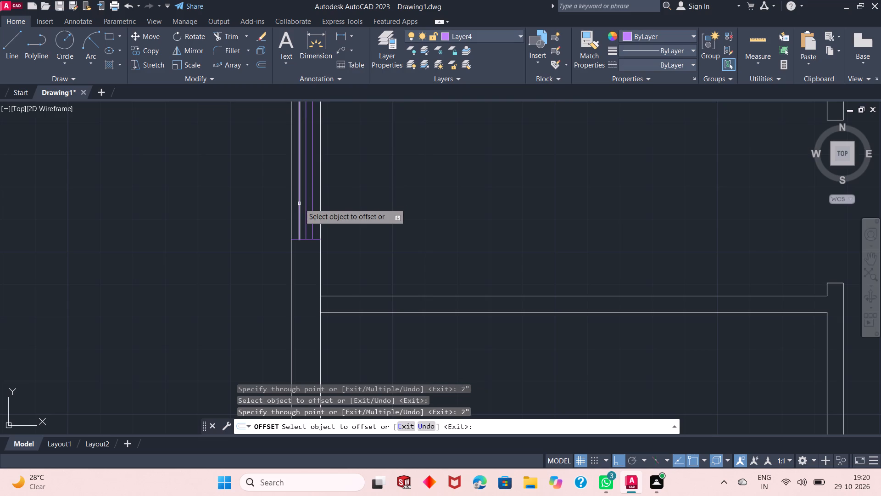
# Delete the second window's original centre line, between its two offset lines in the west wall.
pyautogui.press('space')
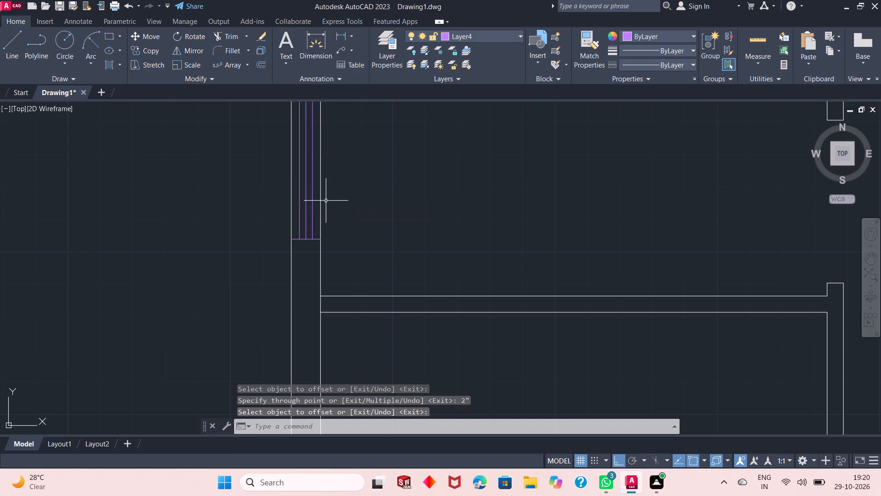
pyautogui.click(307, 198)
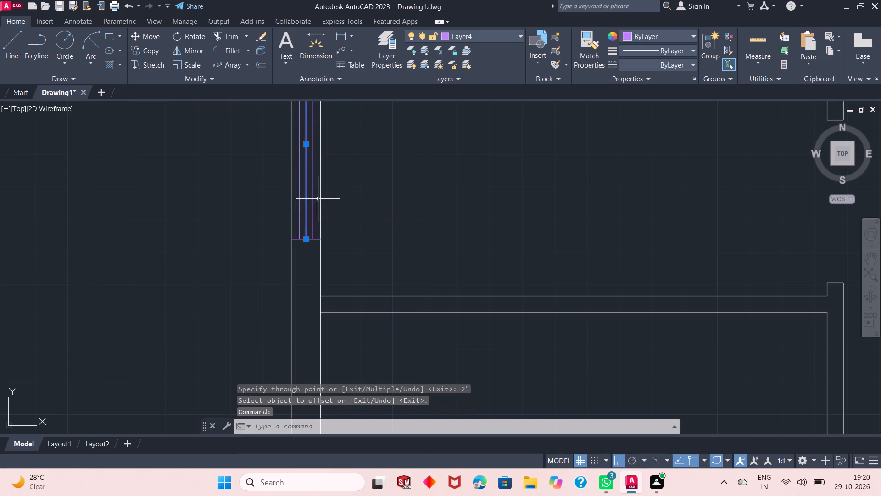
pyautogui.press('Delete')
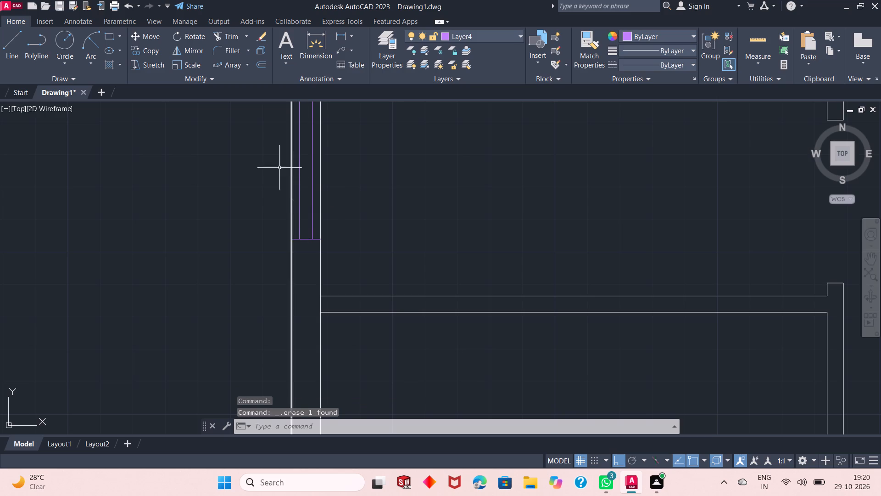
# Draw a short horizontal line across the outer west wall of the room below the second window, marking a third window's upper end.
pyautogui.keyDown('ctrl'); pyautogui.scroll(-2, 266, 158); pyautogui.keyUp('ctrl')
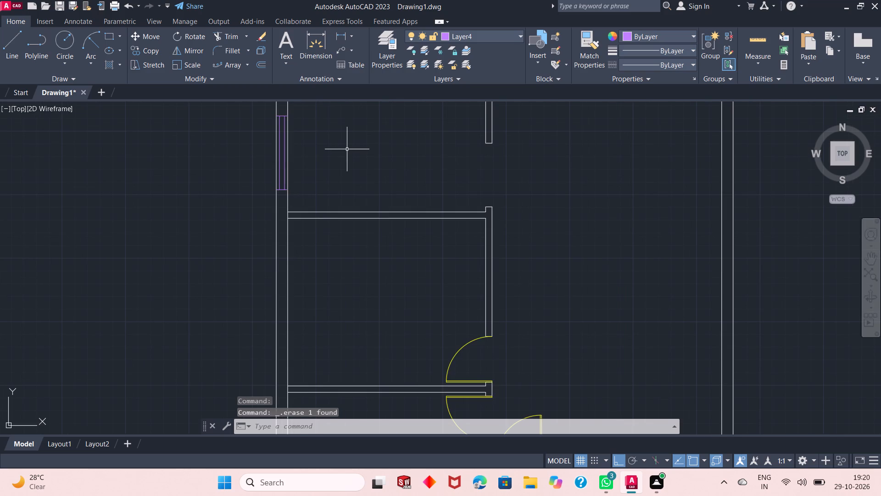
pyautogui.keyDown('ctrl'); pyautogui.scroll(-1, 347, 149); pyautogui.keyUp('ctrl')
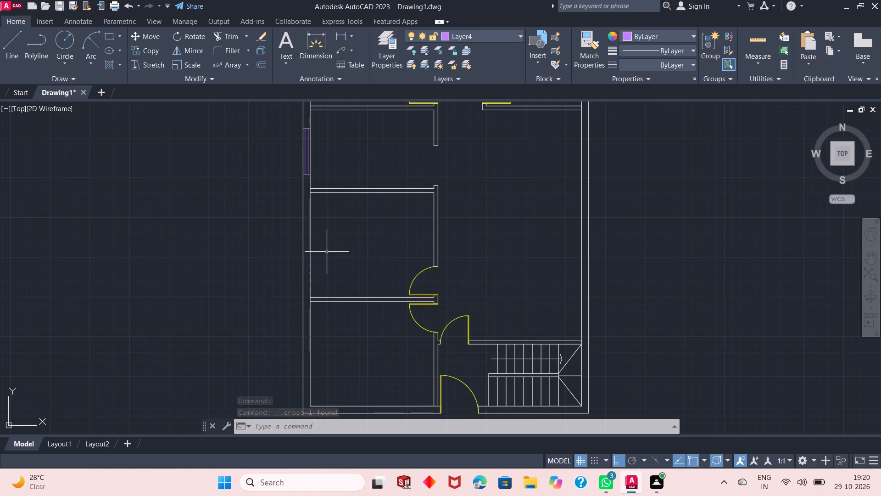
pyautogui.keyDown('ctrl'); pyautogui.scroll(2, 327, 252); pyautogui.keyUp('ctrl')
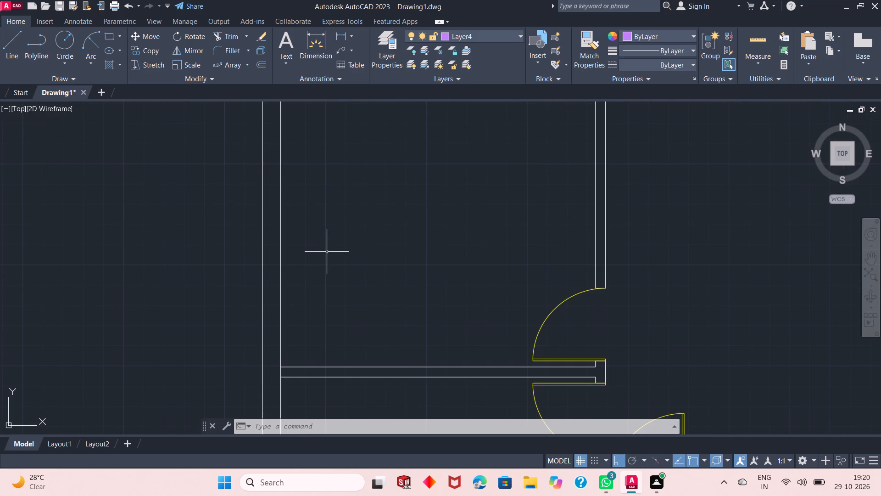
pyautogui.keyDown('ctrl'); pyautogui.scroll(-1, 327, 252); pyautogui.keyUp('ctrl')
pyautogui.click(13, 55)
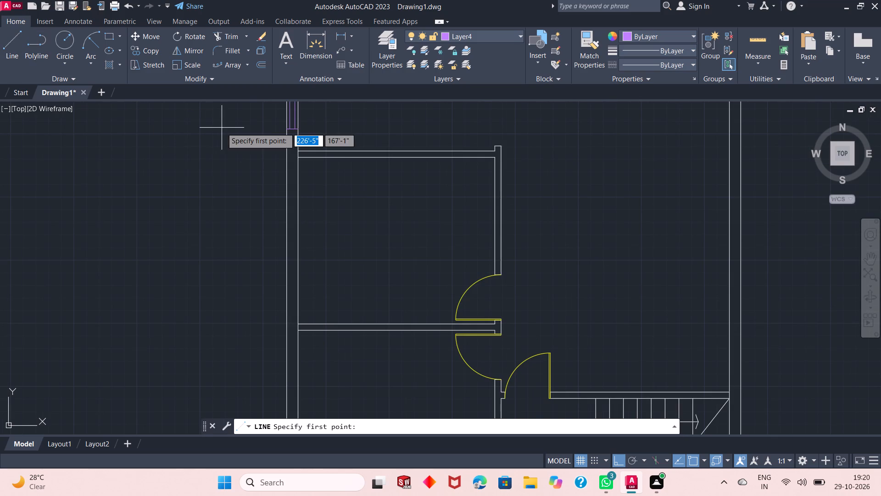
pyautogui.click(287, 203)
pyautogui.click(298, 204)
pyautogui.press('space')
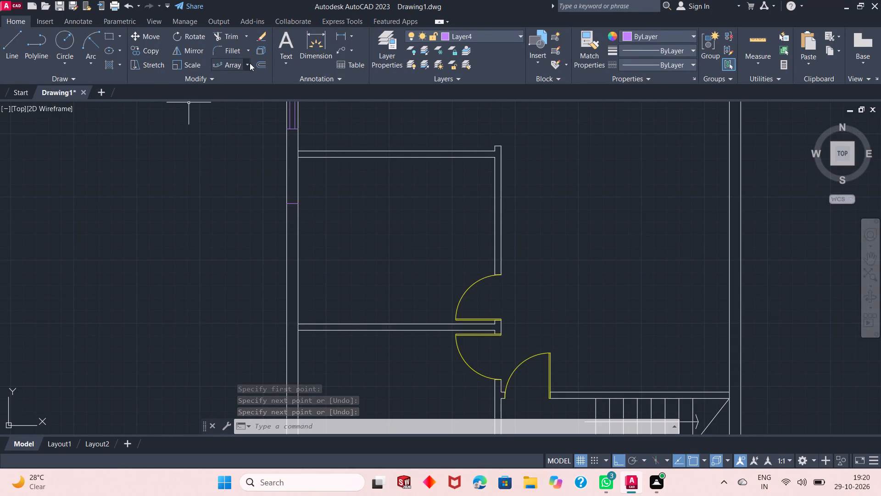
# Offset the third window's upper end line 5' downward to mark its lower end in the west wall.
pyautogui.click(262, 63)
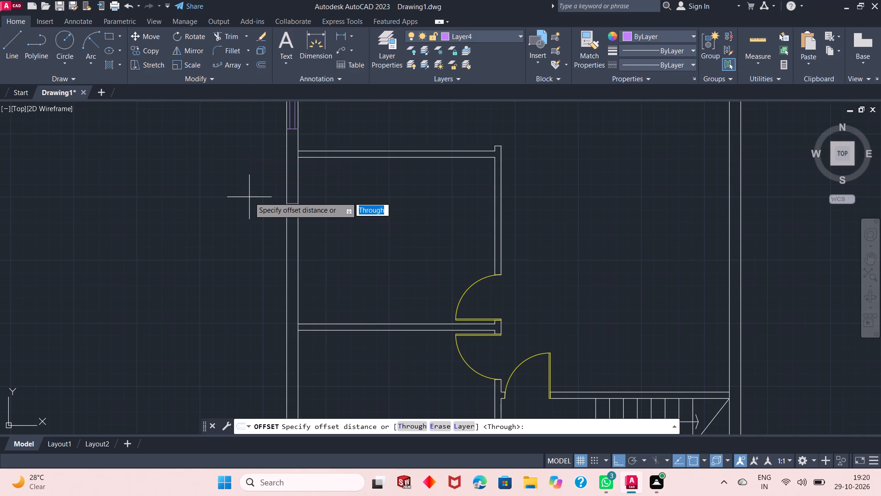
pyautogui.press('space')
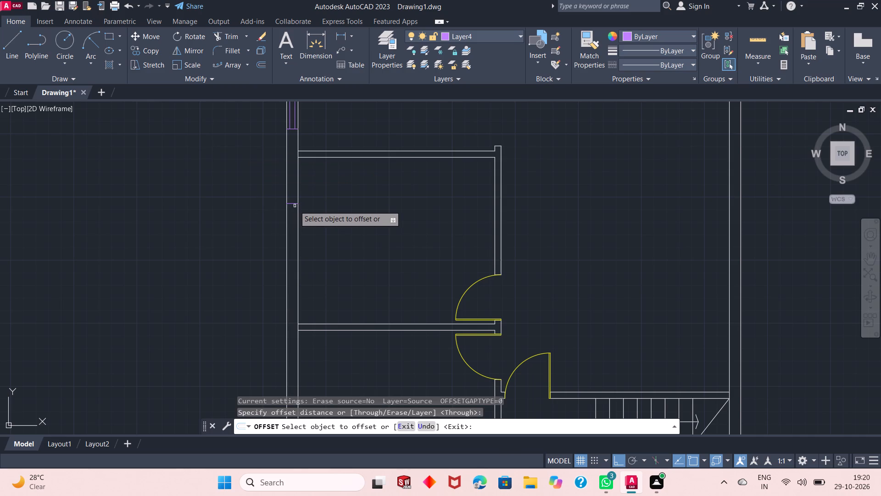
pyautogui.click(292, 203)
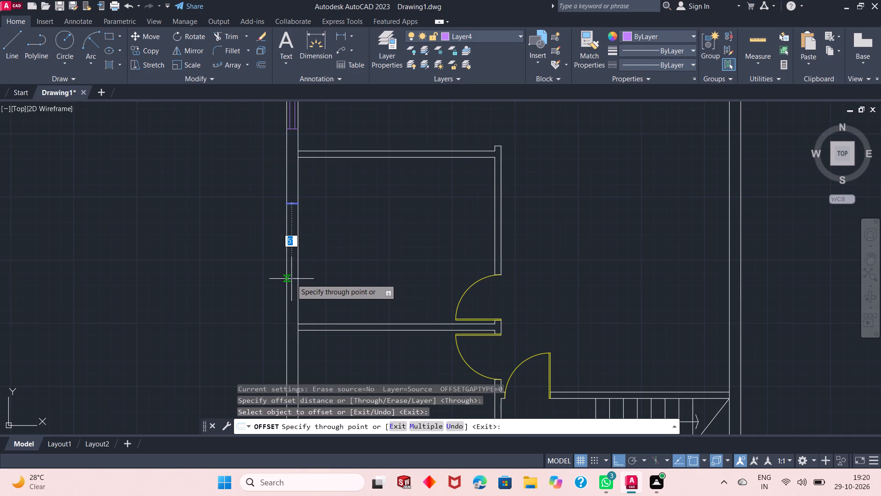
pyautogui.write("5'")
pyautogui.press('Return')
pyautogui.press('Return')
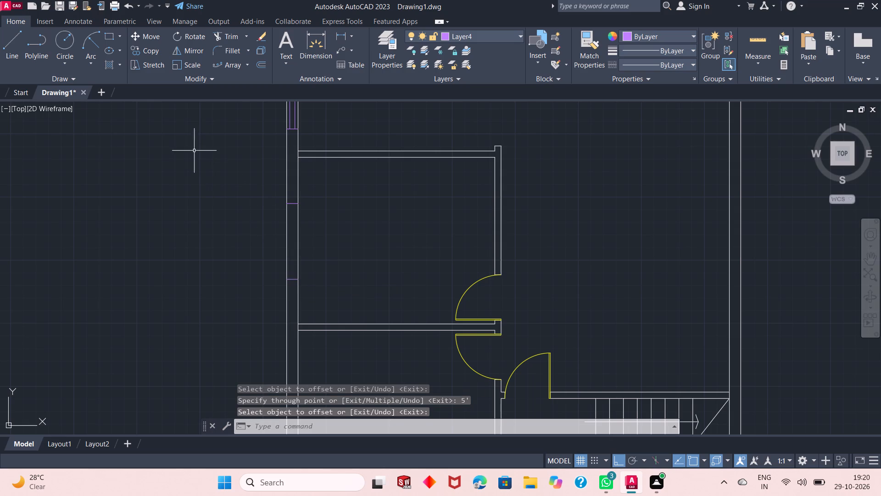
# Draw a vertical line inside the west wall joining the midpoints of the third window's two end lines.
pyautogui.click(11, 50)
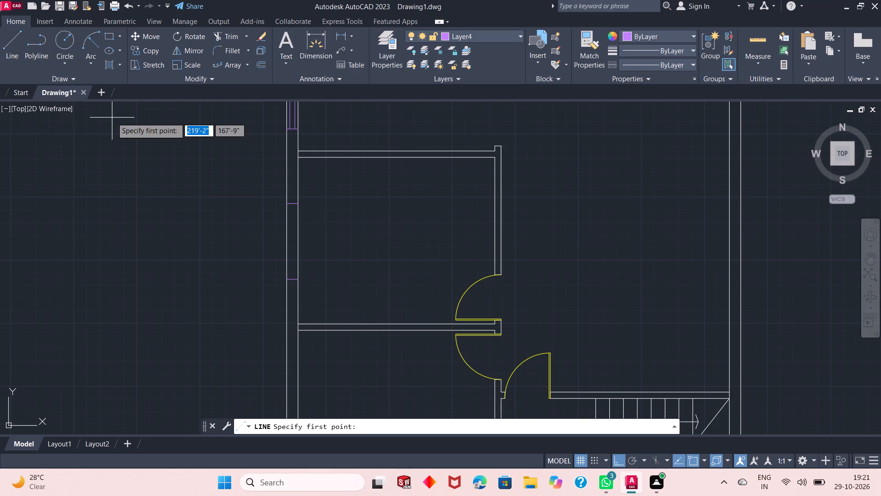
pyautogui.click(294, 205)
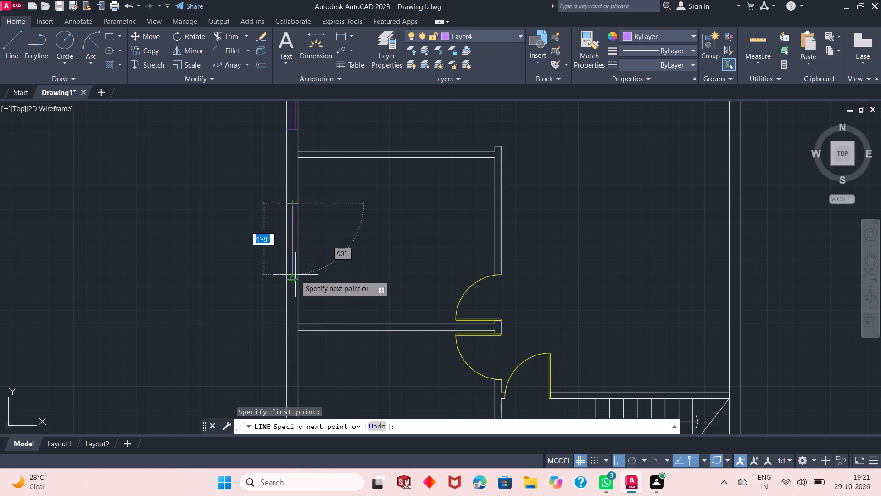
pyautogui.click(294, 278)
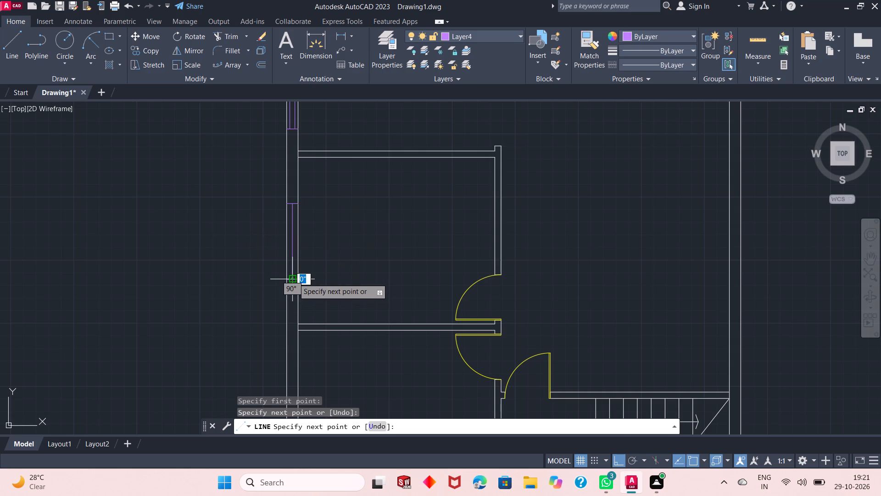
pyautogui.press('space')
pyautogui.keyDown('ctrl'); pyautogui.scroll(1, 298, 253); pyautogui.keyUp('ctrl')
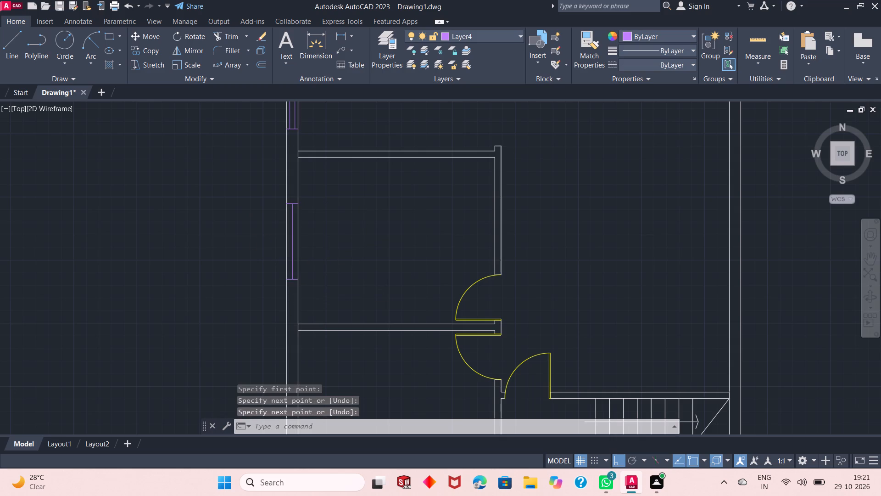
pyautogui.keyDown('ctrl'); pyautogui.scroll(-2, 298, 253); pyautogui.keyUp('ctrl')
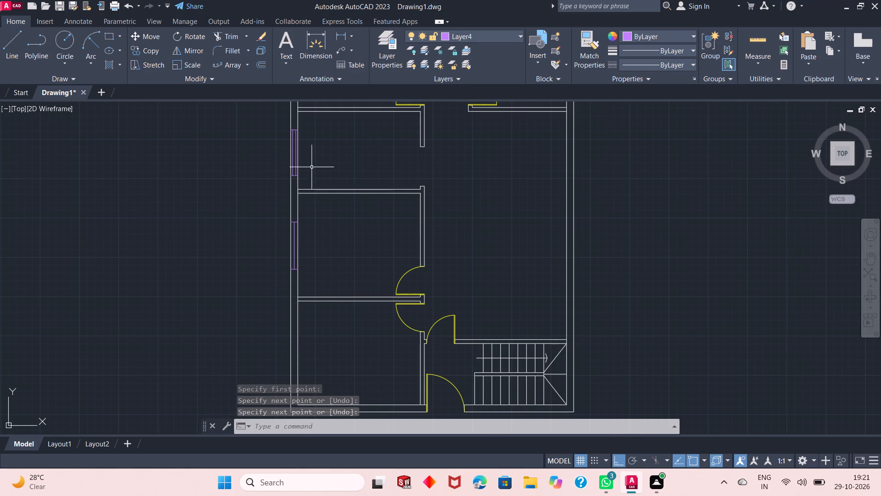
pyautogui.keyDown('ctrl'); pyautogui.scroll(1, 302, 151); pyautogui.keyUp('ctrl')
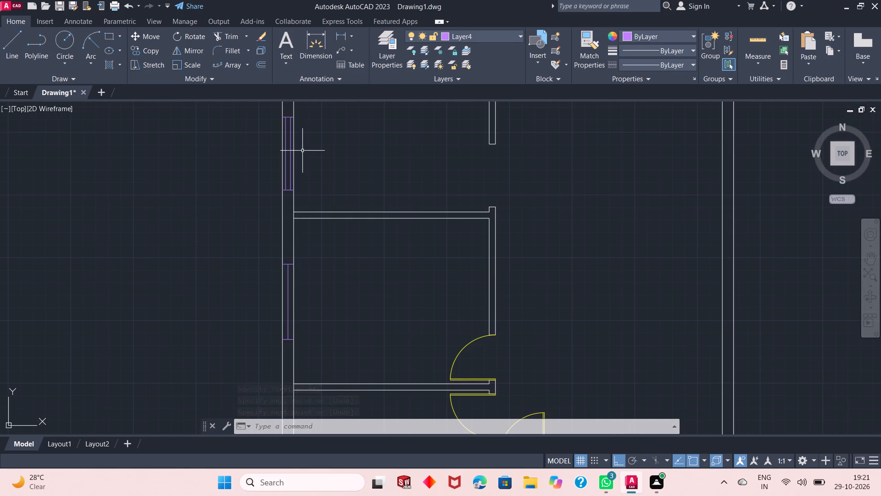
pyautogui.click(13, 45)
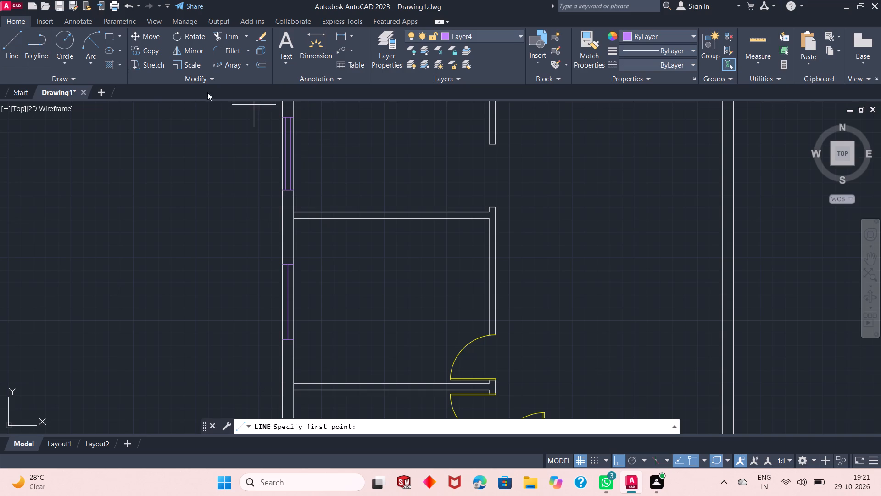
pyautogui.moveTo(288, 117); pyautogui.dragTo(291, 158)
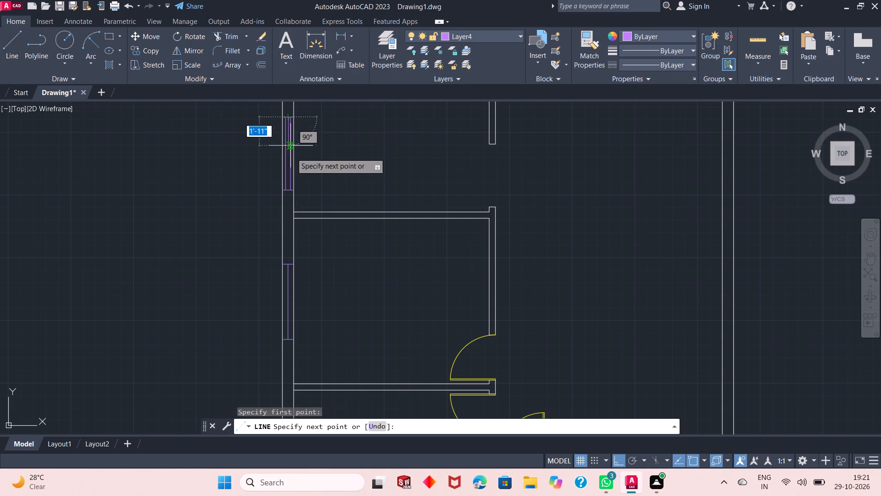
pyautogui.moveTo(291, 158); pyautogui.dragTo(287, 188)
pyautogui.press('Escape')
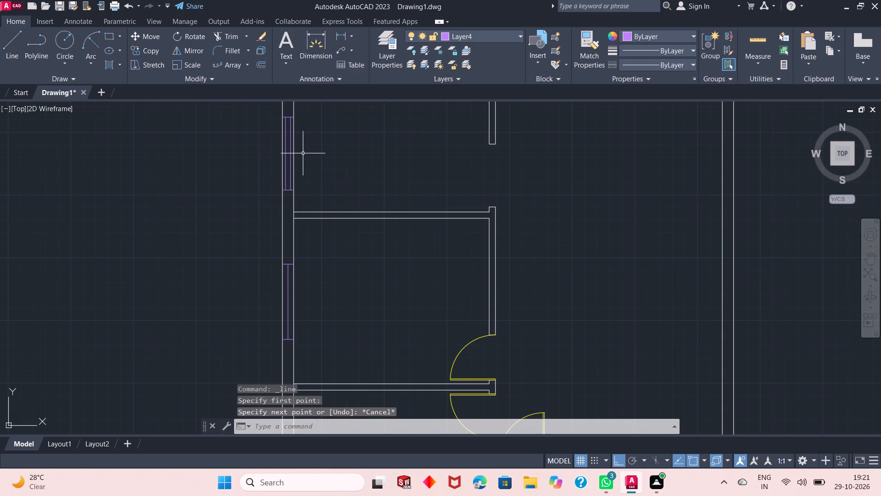
# Offset the third window's vertical centre line by 2" to each side within the west wall.
pyautogui.keyDown('ctrl'); pyautogui.scroll(-1, 304, 150); pyautogui.keyUp('ctrl')
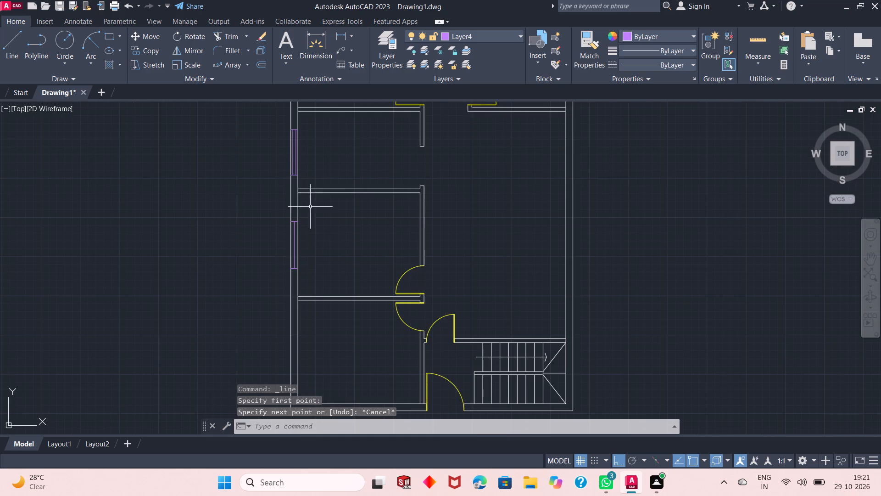
pyautogui.keyDown('ctrl'); pyautogui.scroll(2, 296, 248); pyautogui.keyUp('ctrl')
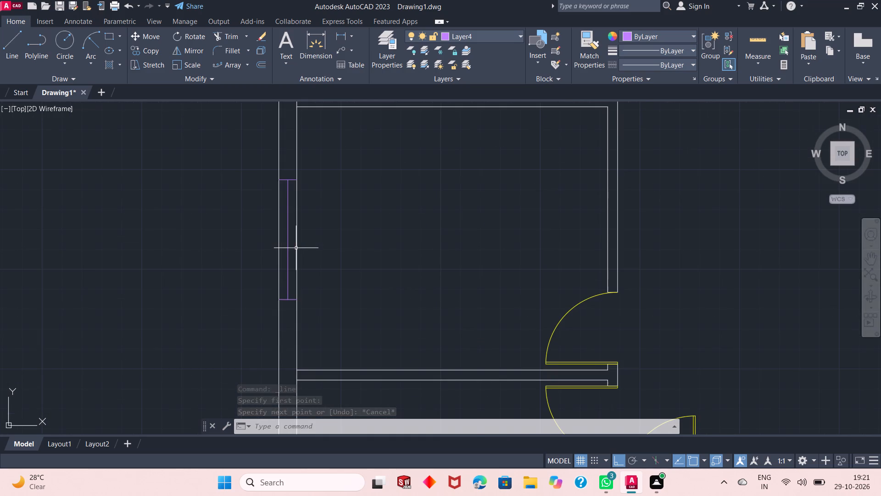
pyautogui.click(262, 69)
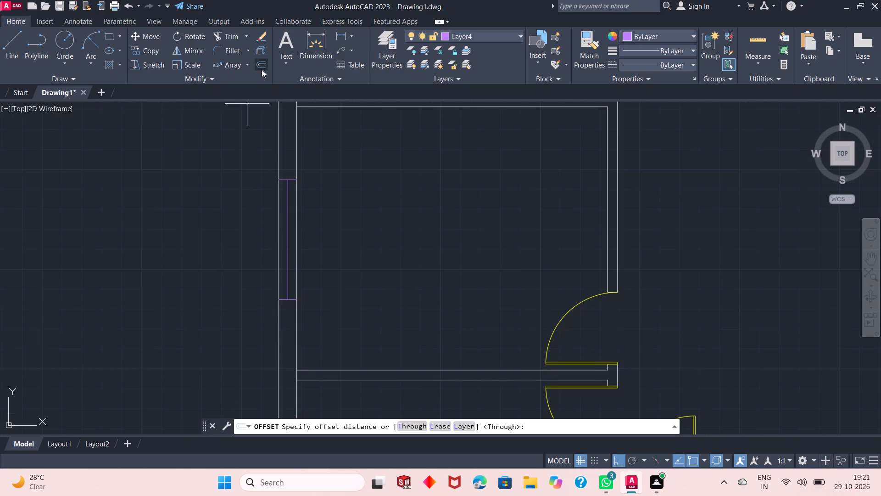
pyautogui.click(413, 424)
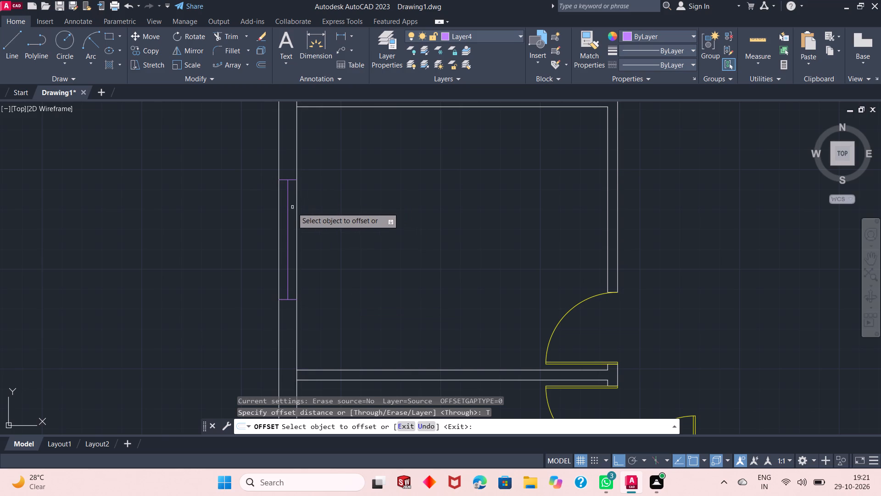
pyautogui.click(288, 223)
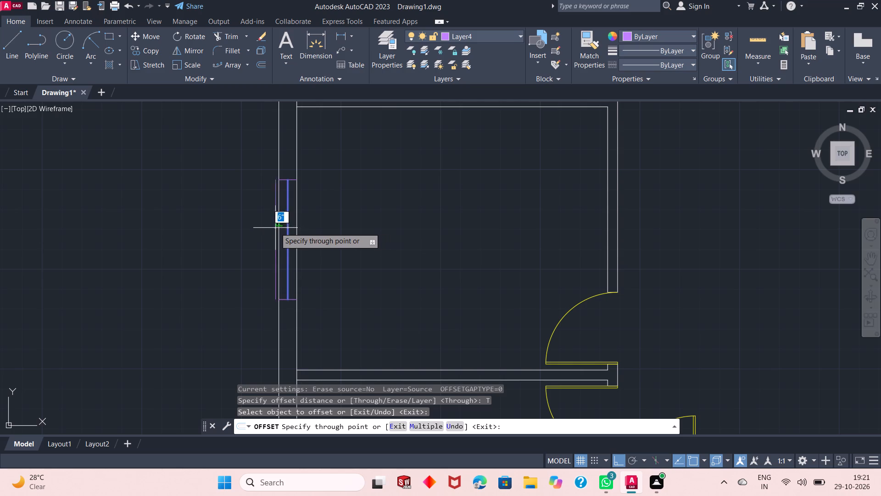
pyautogui.write('2"')
pyautogui.press('Return')
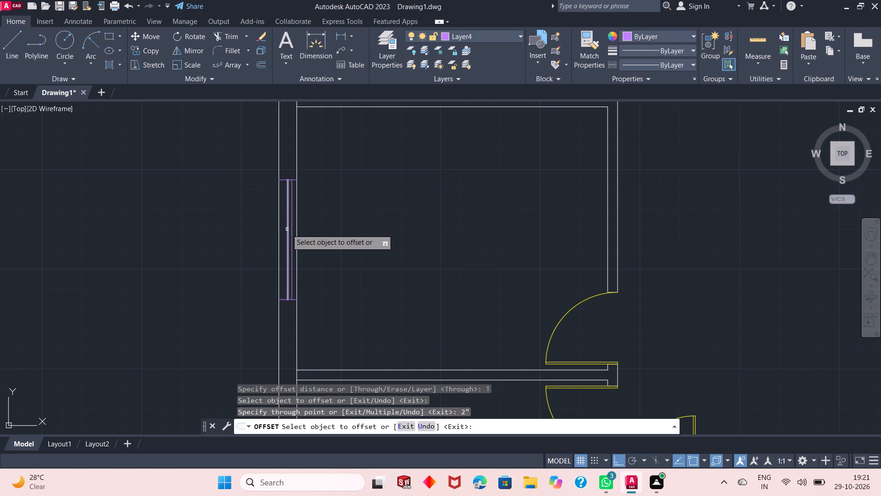
pyautogui.click(287, 229)
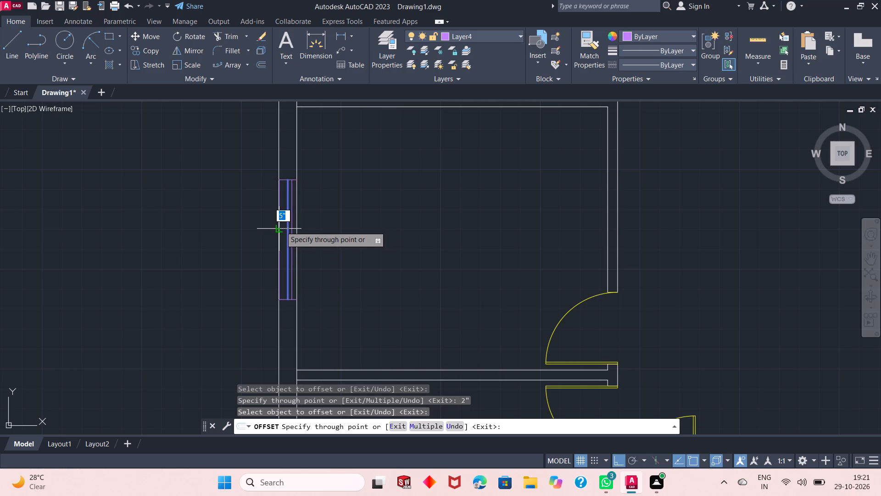
pyautogui.press('2')
pyautogui.hotkey('shift', '"')
pyautogui.press('Return')
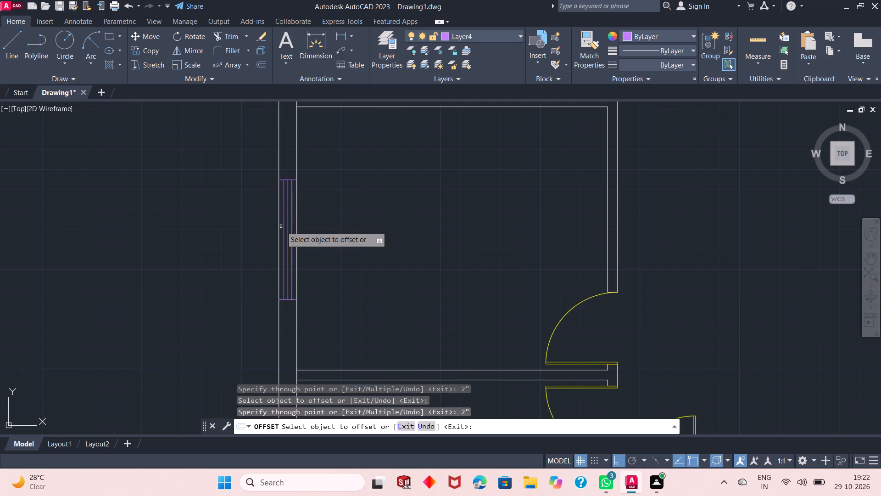
pyautogui.press('Escape')
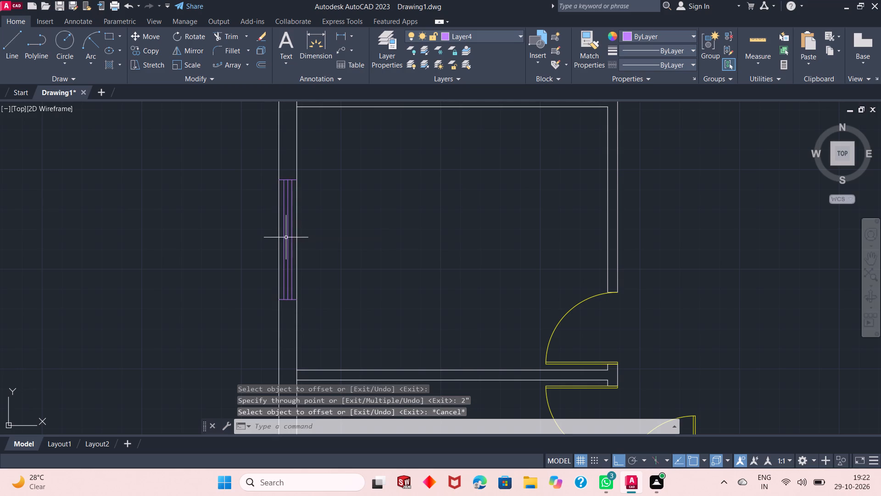
# Delete the third window's original centre line, between its two offset lines.
pyautogui.click(288, 243)
pyautogui.press('Delete')
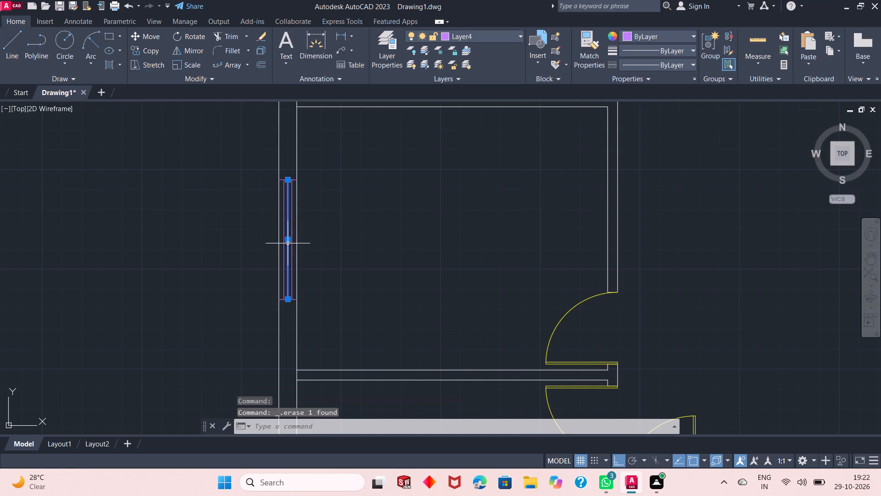
# Draw a vertical line across the south wall of the southwest room, from inner to outer face, as the fourth window's west end.
pyautogui.keyDown('ctrl'); pyautogui.scroll(-3, 249, 192); pyautogui.keyUp('ctrl')
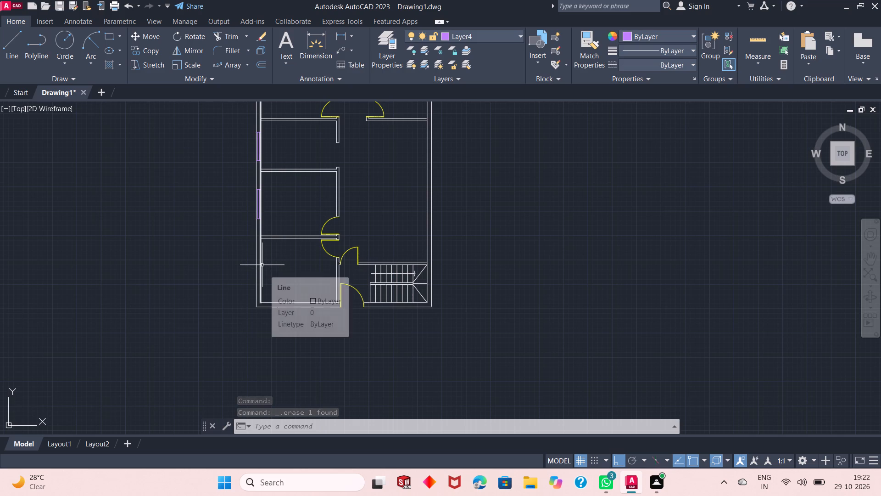
pyautogui.keyDown('ctrl'); pyautogui.scroll(3, 289, 298); pyautogui.keyUp('ctrl')
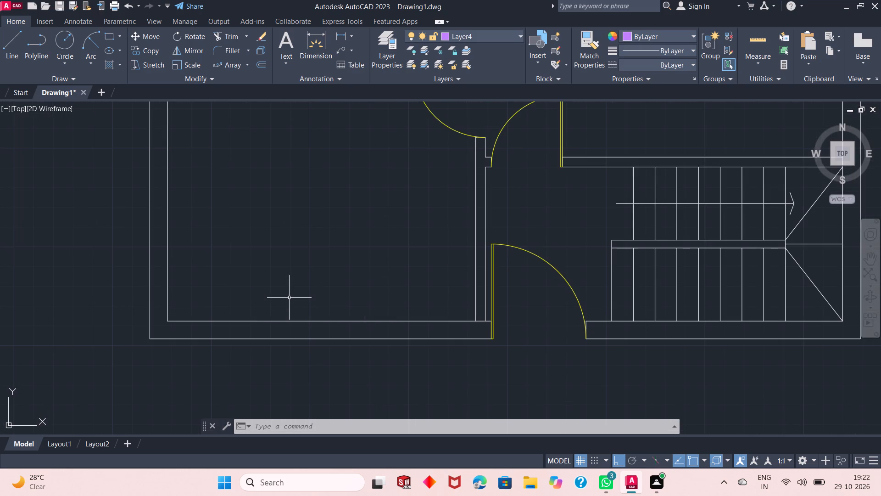
pyautogui.write('l')
pyautogui.press('space')
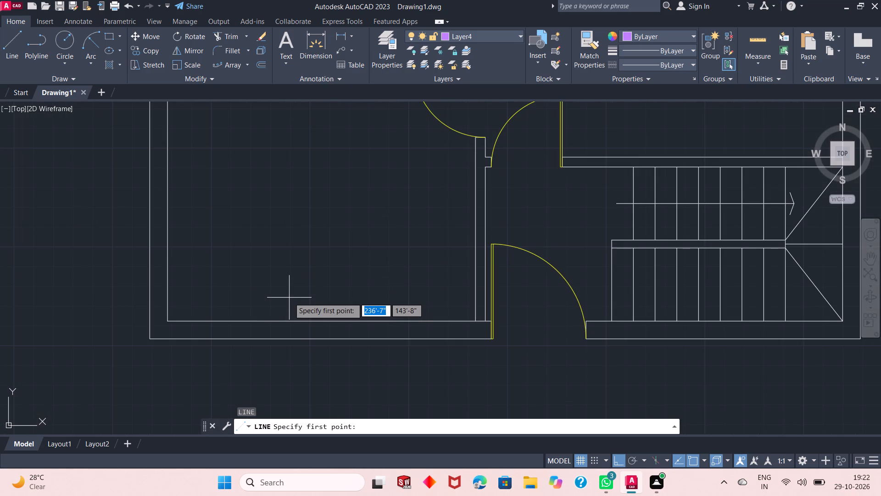
pyautogui.click(257, 322)
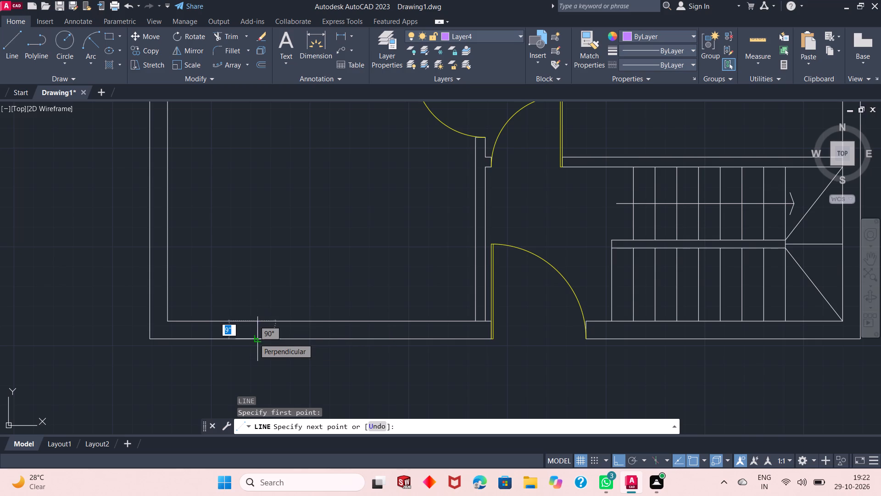
pyautogui.click(254, 338)
pyautogui.press('Escape')
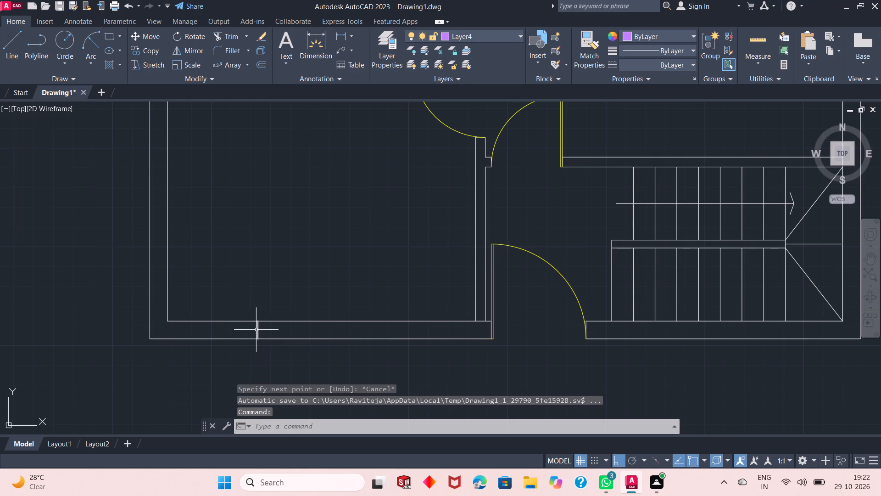
# Offset the fourth window's west end line 5' eastward to mark its other end in the south wall.
pyautogui.click(258, 67)
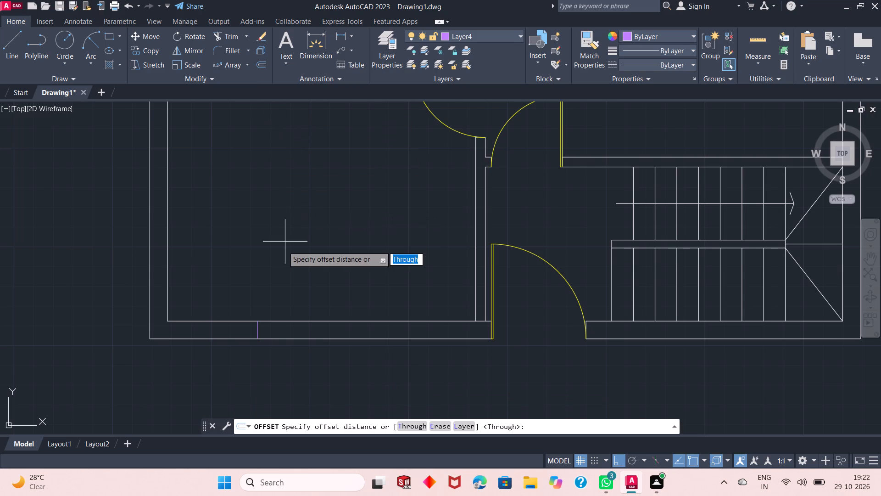
pyautogui.press('space')
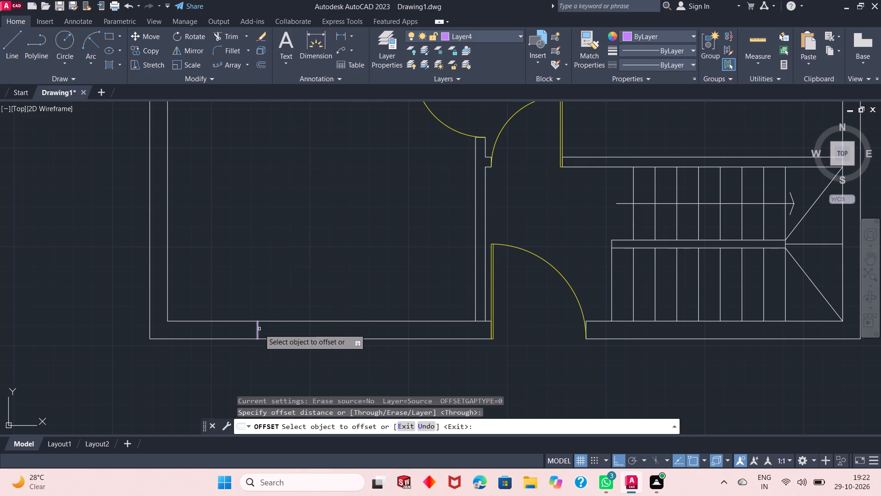
pyautogui.click(259, 329)
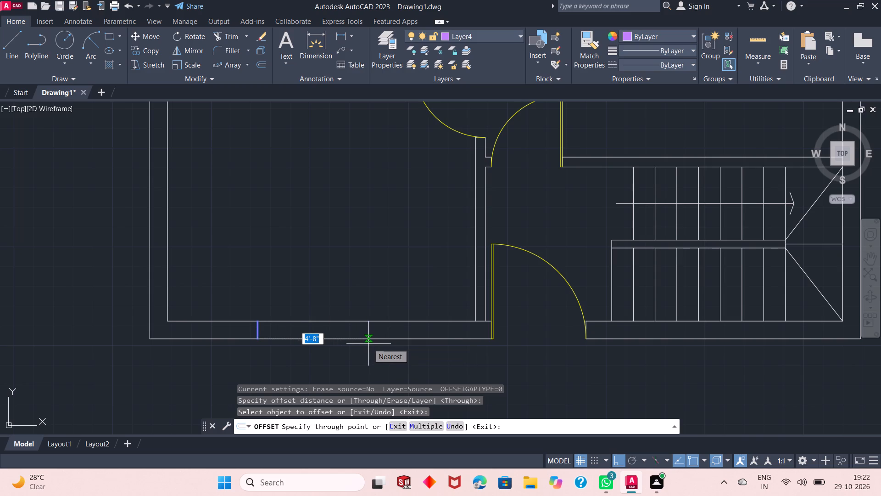
pyautogui.write("5'")
pyautogui.press('Return')
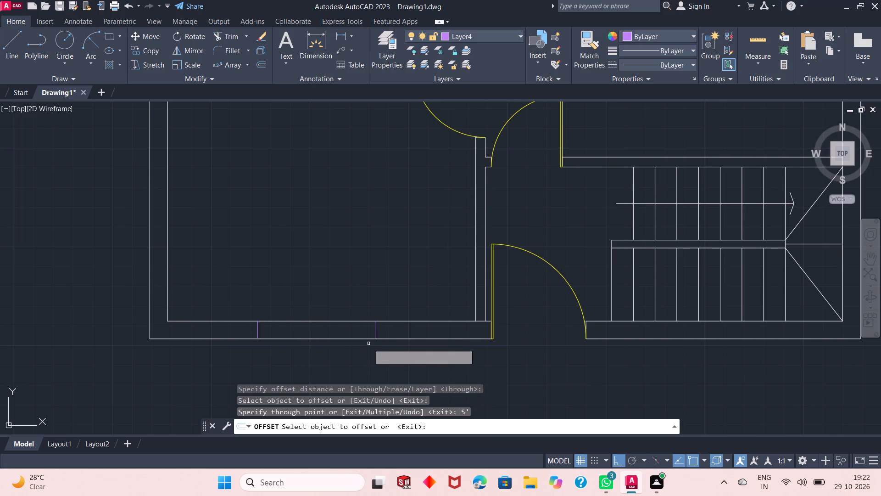
pyautogui.press('space')
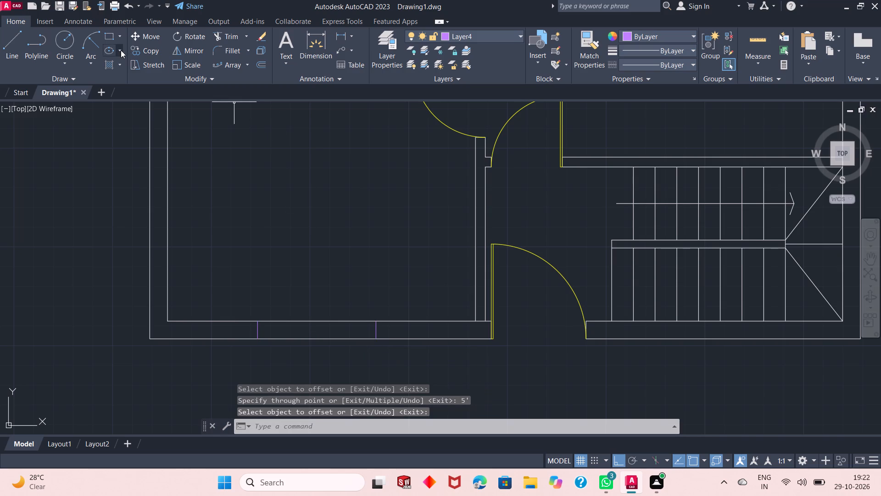
# Draw a horizontal line inside the south wall joining the midpoints of the fourth window's two end lines.
pyautogui.click(10, 50)
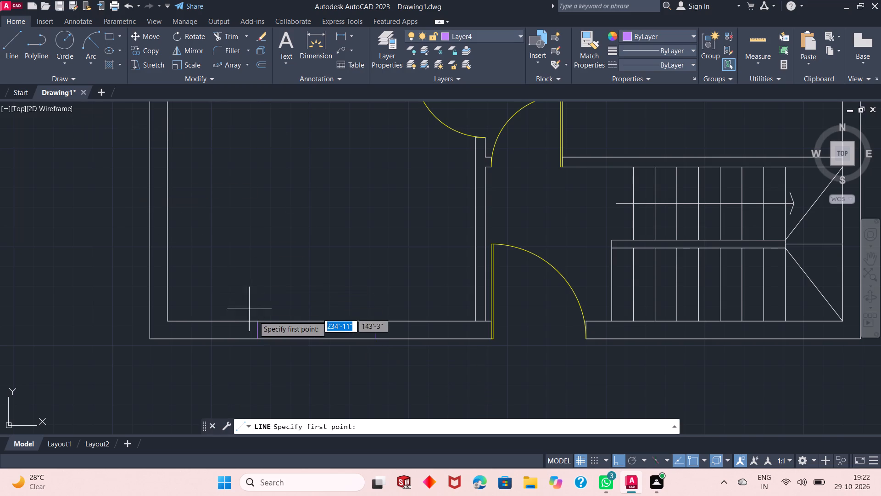
pyautogui.click(256, 330)
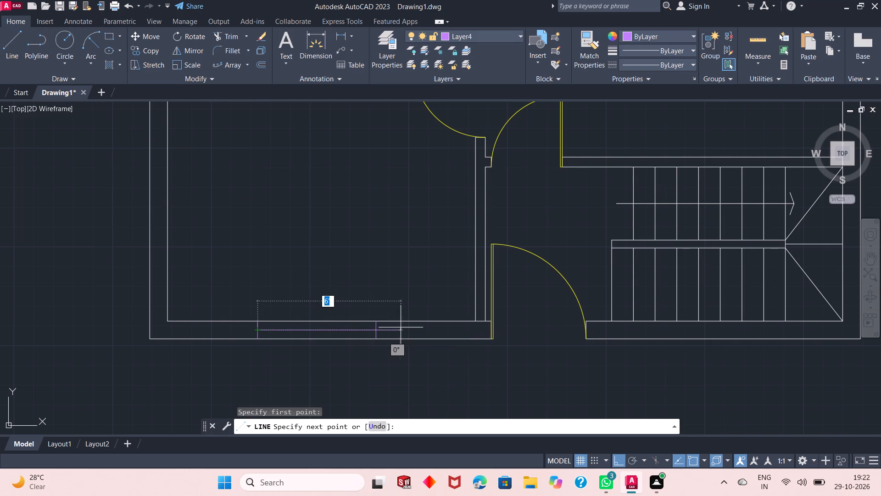
pyautogui.click(377, 332)
pyautogui.press('Escape')
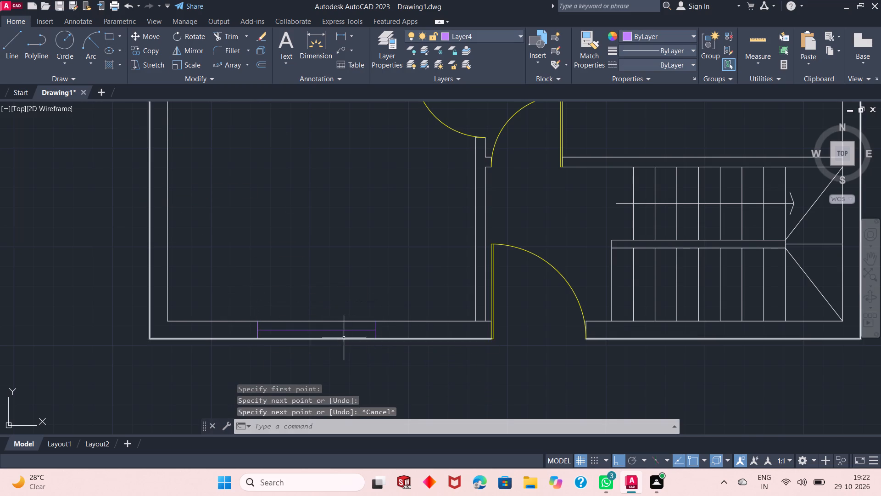
# Offset the fourth window's horizontal centre line by 2" to each side within the south wall.
pyautogui.keyDown('ctrl'); pyautogui.scroll(2, 323, 333); pyautogui.keyUp('ctrl')
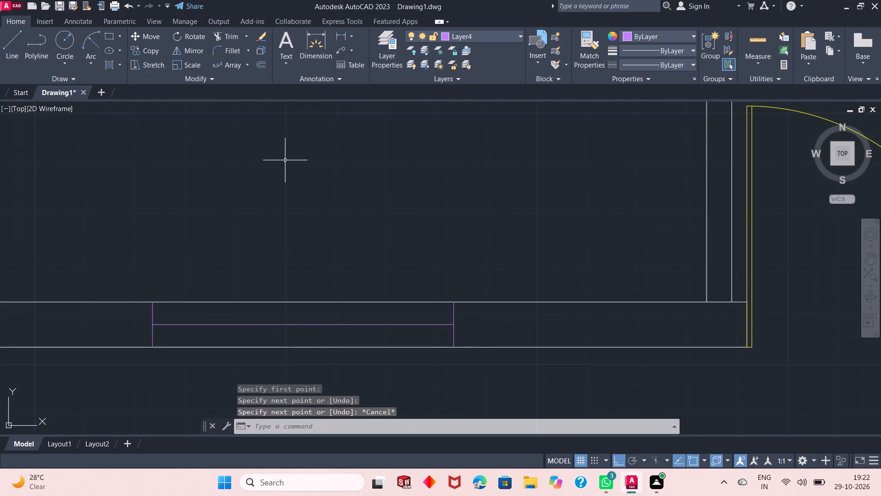
pyautogui.click(255, 70)
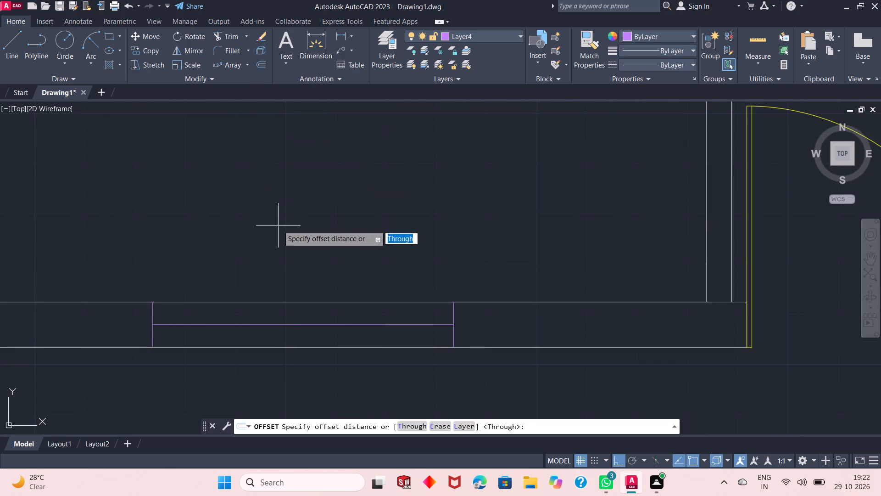
pyautogui.press('space')
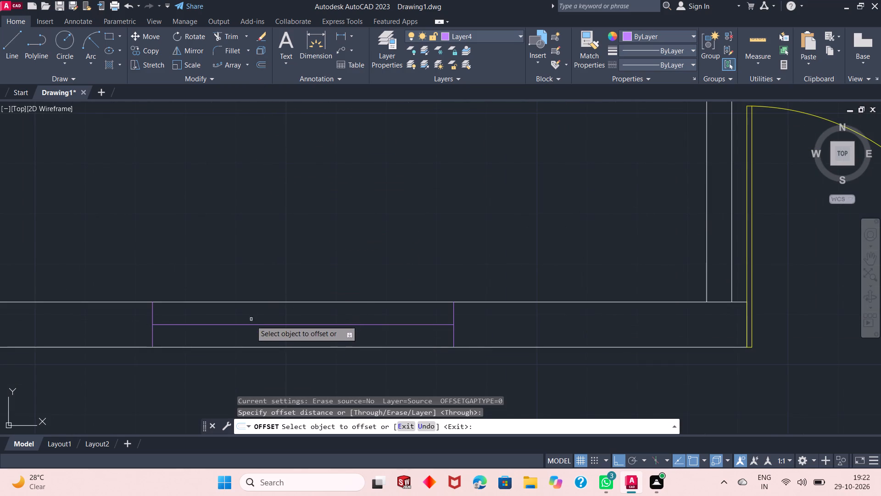
pyautogui.click(250, 324)
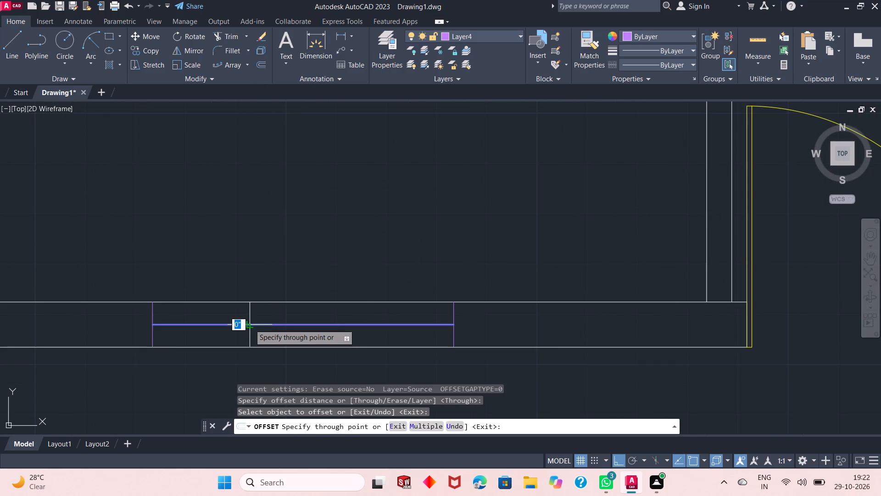
pyautogui.write('2"')
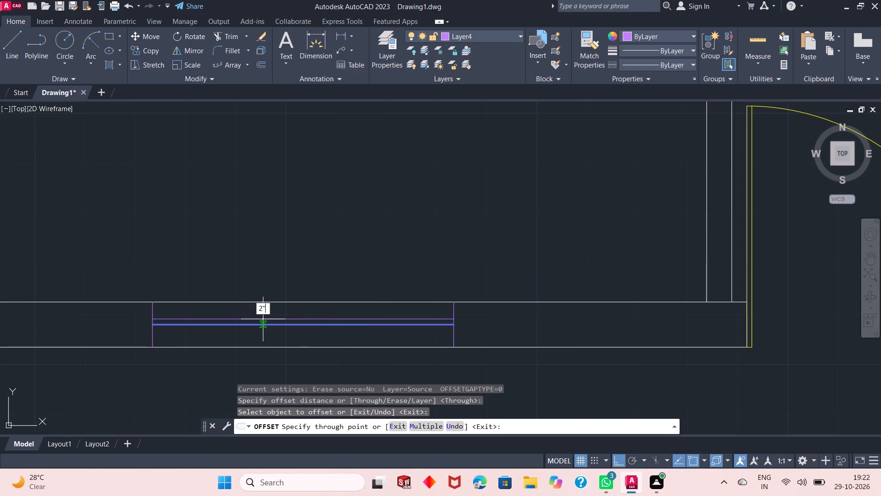
pyautogui.press('Return')
pyautogui.click(255, 323)
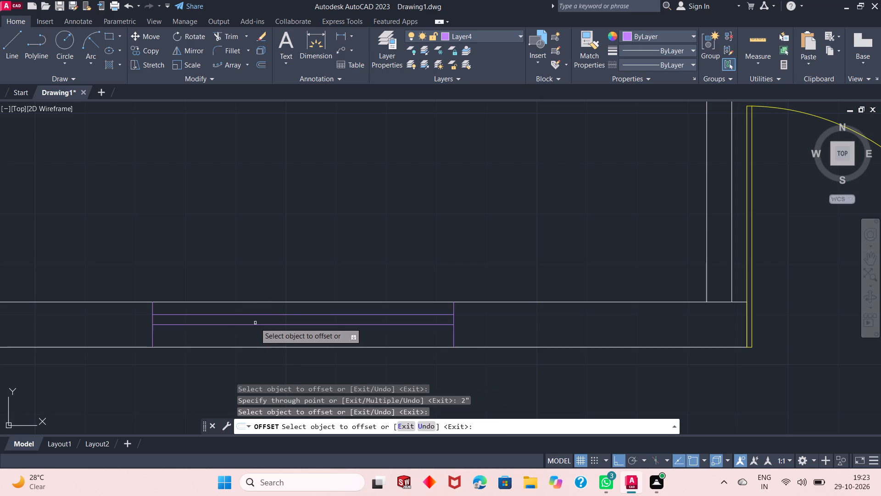
pyautogui.click(250, 324)
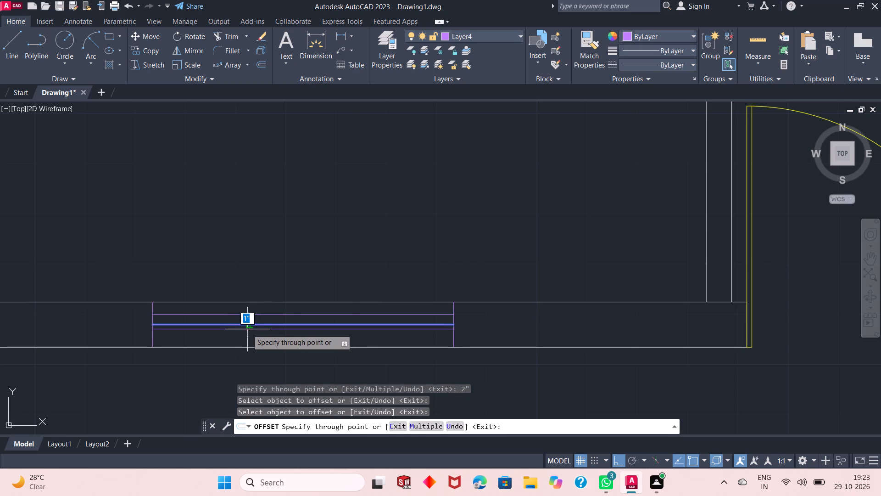
pyautogui.press('2')
pyautogui.hotkey('shift', '"')
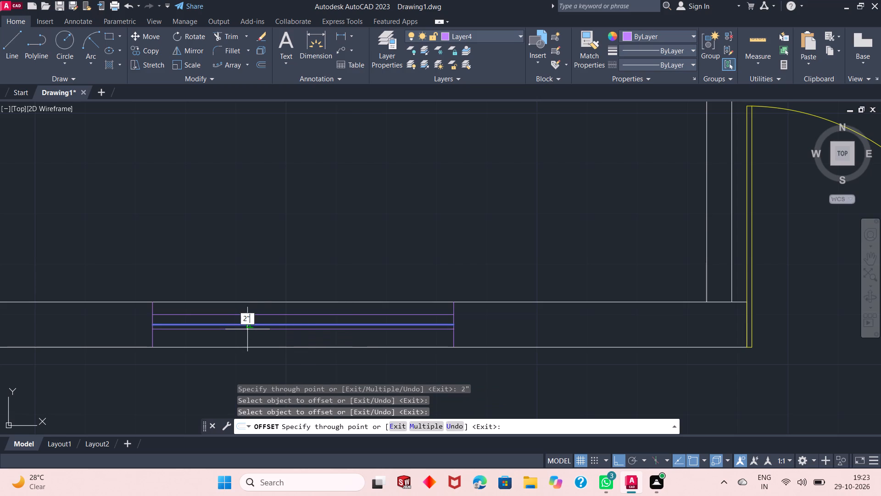
pyautogui.press('Return')
pyautogui.press('Escape')
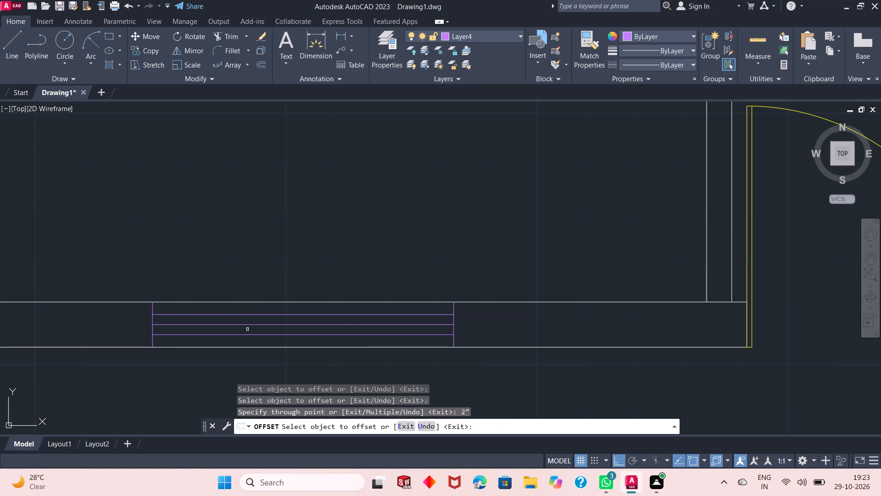
# Delete the fourth window's original centre line, between its two offset lines.
pyautogui.click(251, 323)
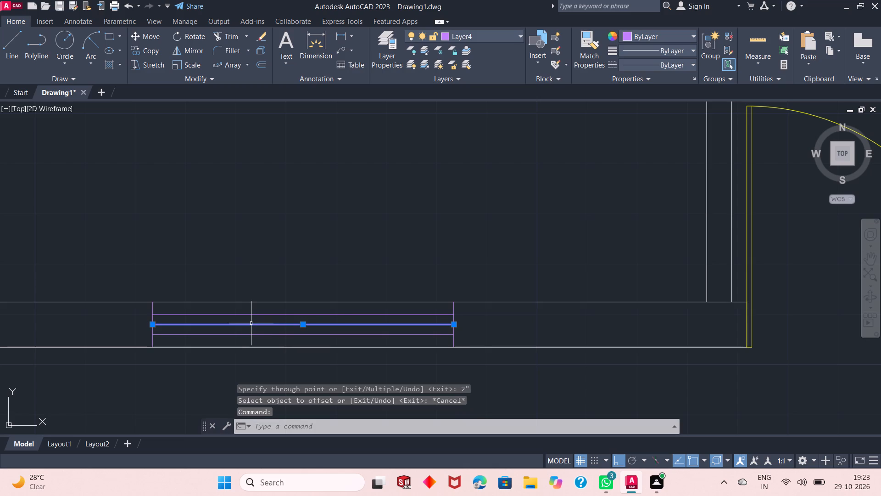
pyautogui.press('Delete')
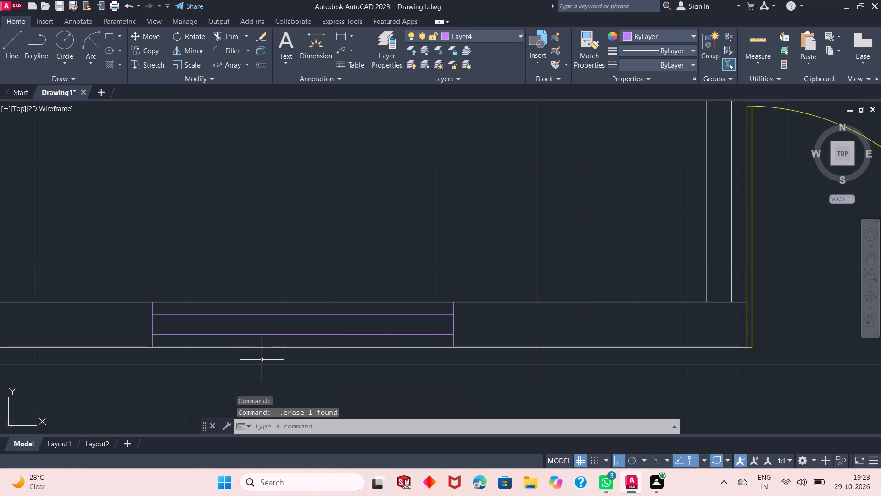
# Draw a horizontal line across the east wall beside the lower stair flight as the staircase window's lower end.
pyautogui.keyDown('ctrl'); pyautogui.scroll(-3, 262, 361); pyautogui.keyUp('ctrl')
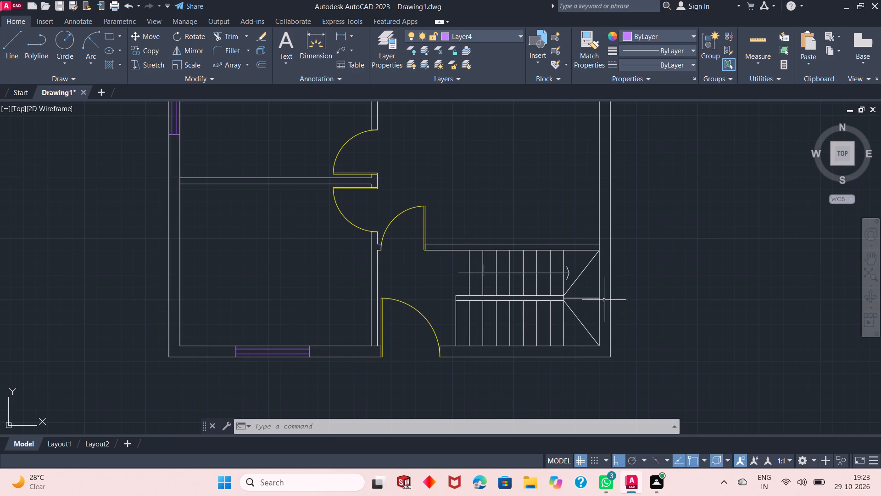
pyautogui.keyDown('ctrl'); pyautogui.scroll(1, 646, 278); pyautogui.keyUp('ctrl')
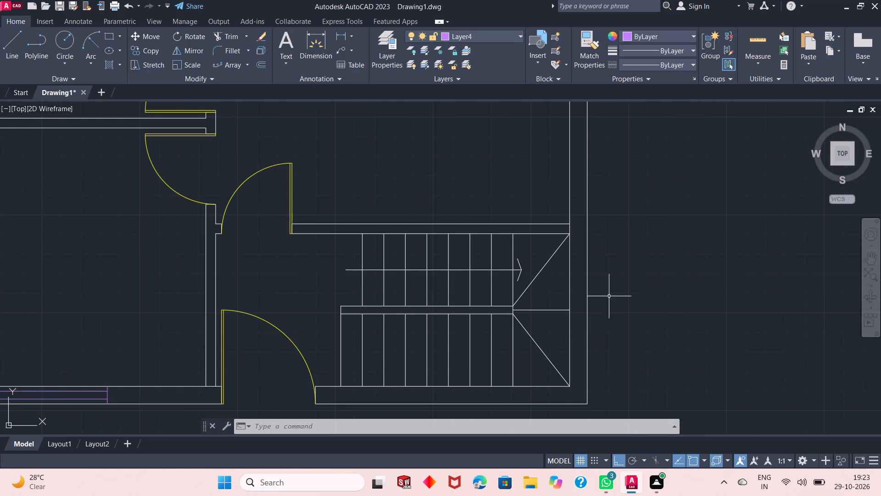
pyautogui.press('l')
pyautogui.press('space')
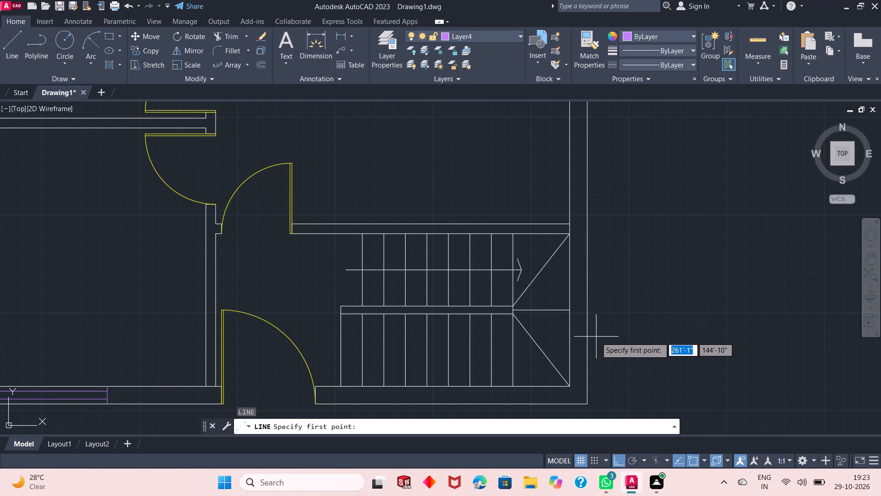
pyautogui.moveTo(573, 357); pyautogui.dragTo(586, 359)
pyautogui.click(586, 359)
pyautogui.press('Escape')
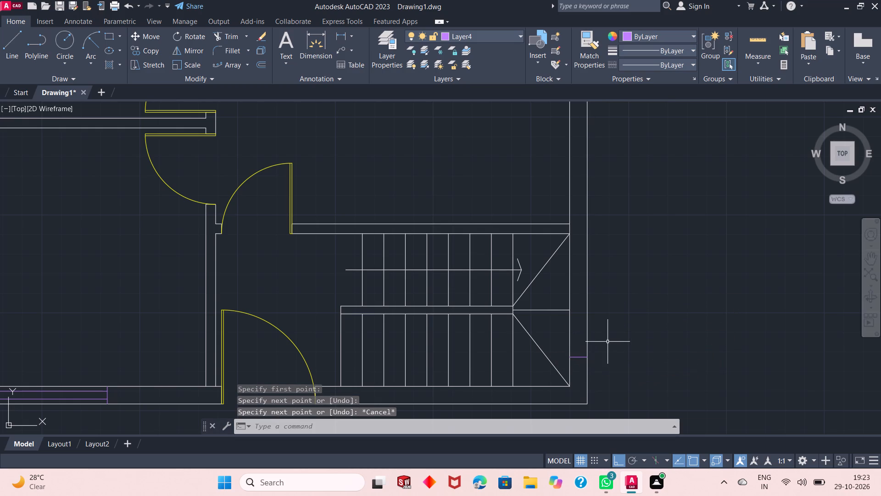
pyautogui.click(580, 359)
pyautogui.press('Escape')
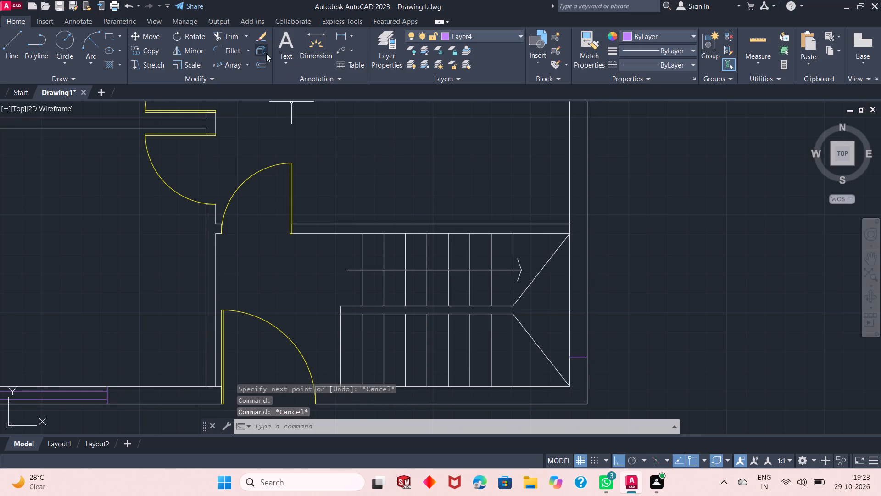
# Offset the staircase window's lower end line 4' upward to mark its upper end in the east wall.
pyautogui.click(262, 68)
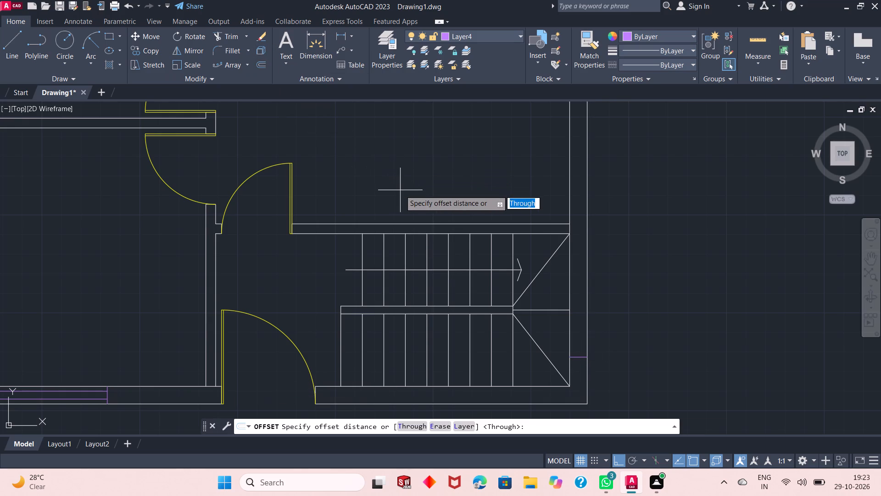
pyautogui.press('space')
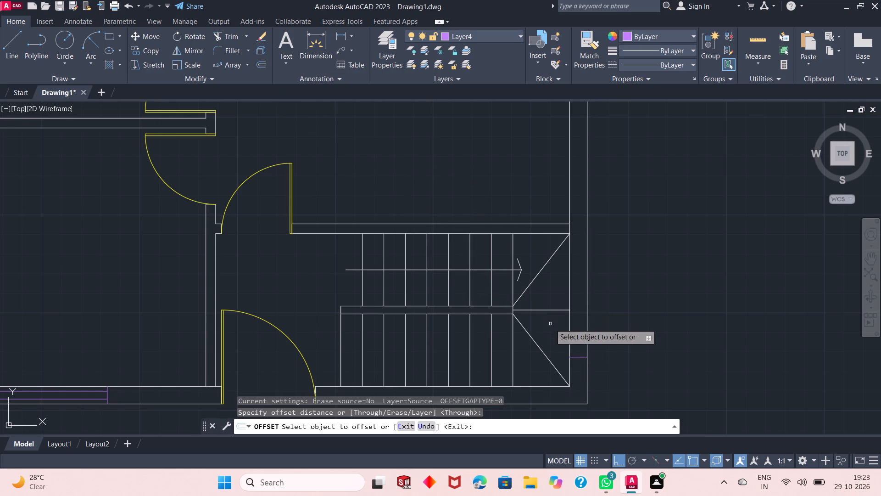
pyautogui.click(577, 357)
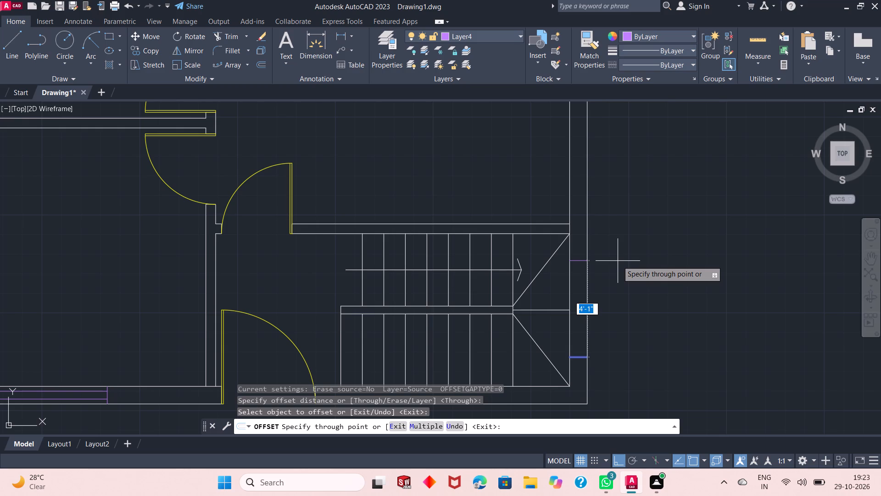
pyautogui.write("4'")
pyautogui.press('Return')
pyautogui.press('Escape')
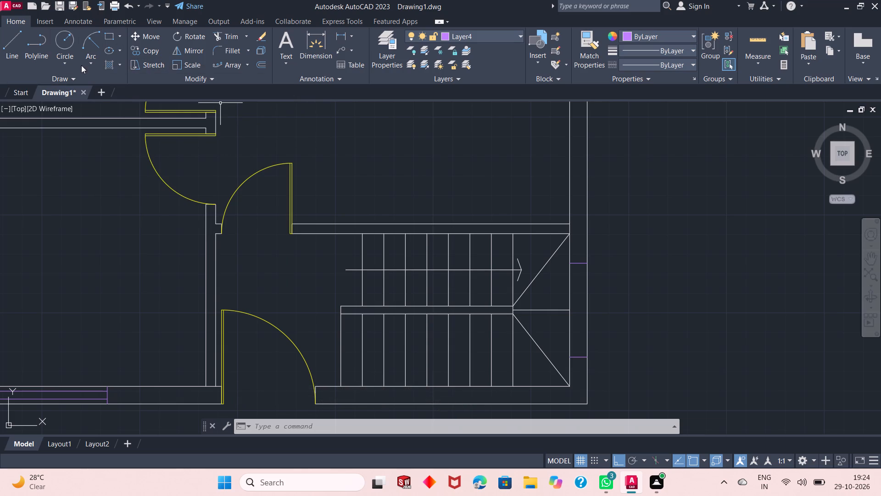
# Draw a vertical centre line for the staircase window between the midpoints of its two end lines in the east wall.
pyautogui.click(15, 49)
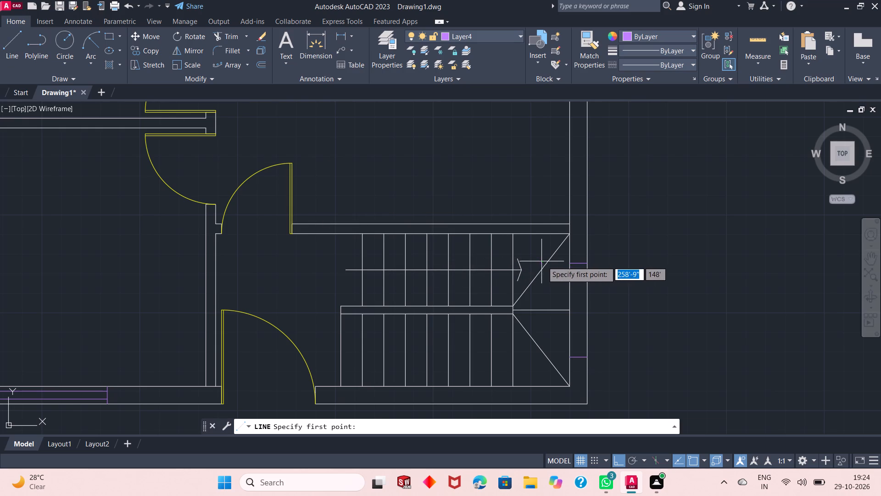
pyautogui.click(578, 263)
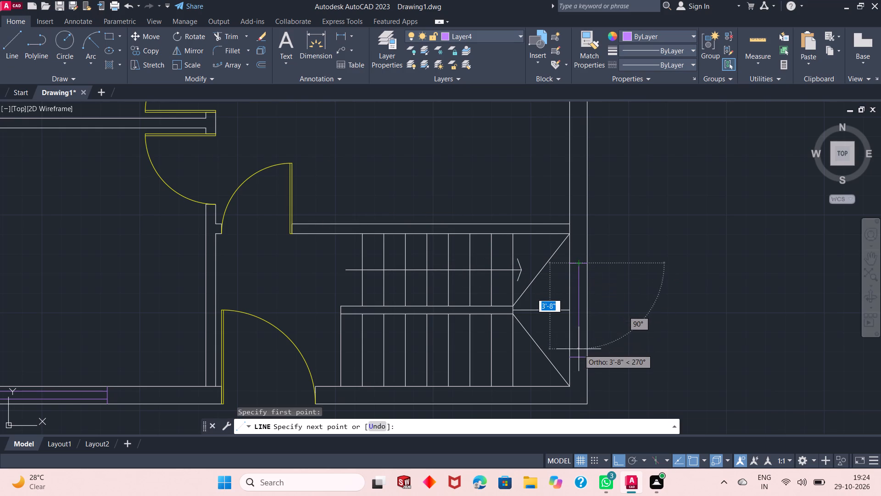
pyautogui.click(579, 356)
pyautogui.press('space')
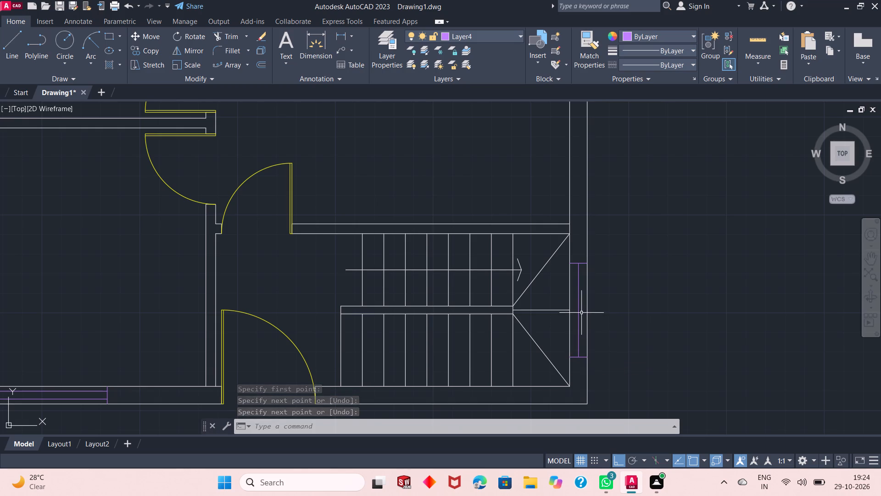
# Offset the staircase window's vertical centre line by 2" to each side within the east wall.
pyautogui.click(262, 66)
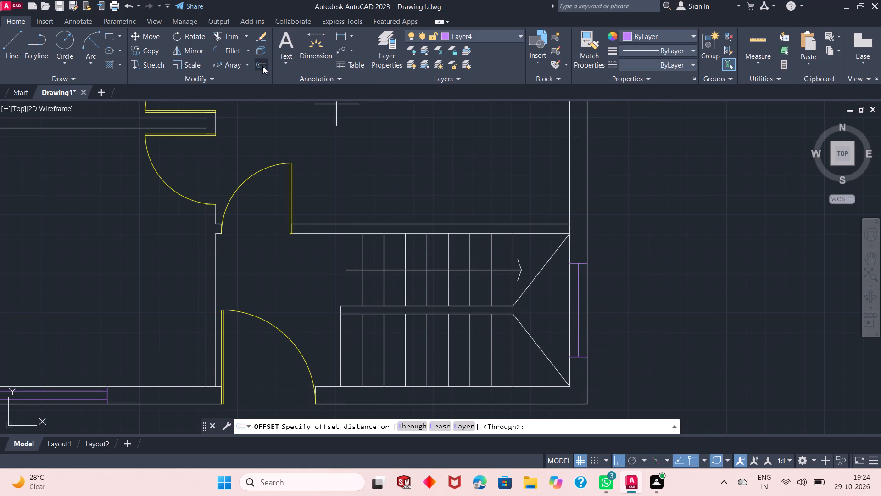
pyautogui.press('space')
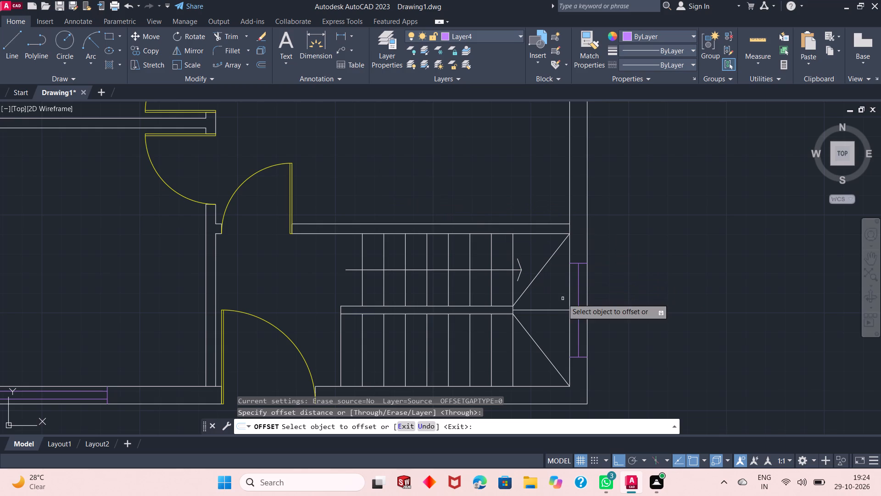
pyautogui.keyDown('ctrl'); pyautogui.scroll(3, 582, 310); pyautogui.keyUp('ctrl')
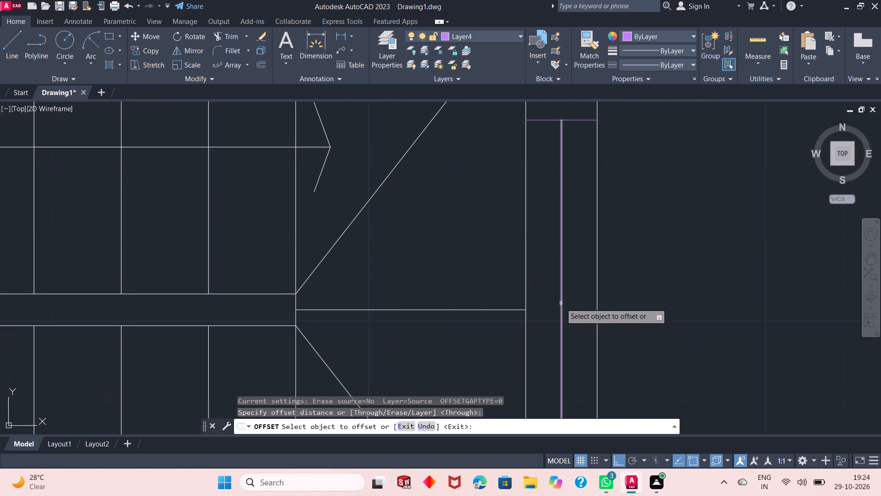
pyautogui.click(561, 303)
pyautogui.write('2"')
pyautogui.press('Return')
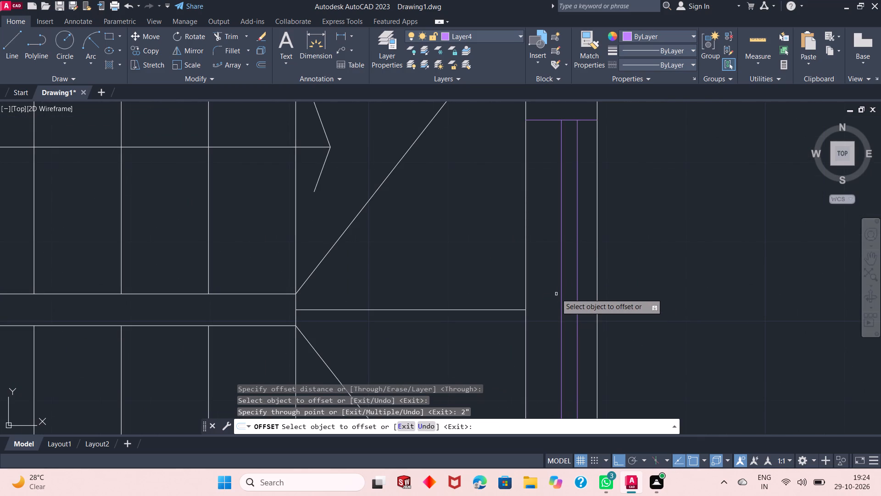
pyautogui.click(562, 302)
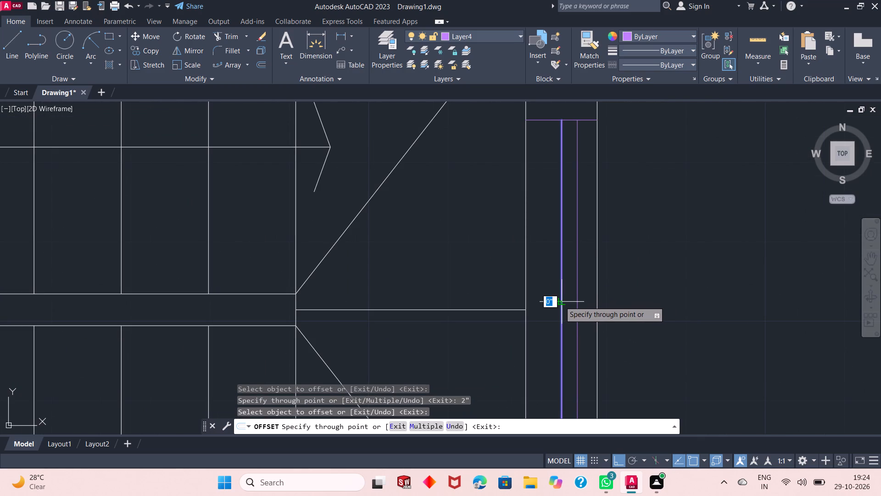
pyautogui.write('2"')
pyautogui.press('Return')
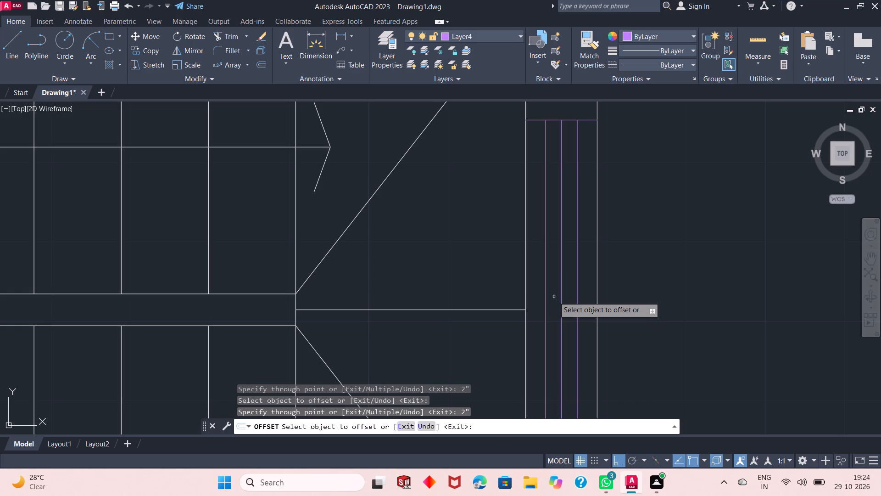
pyautogui.press('space')
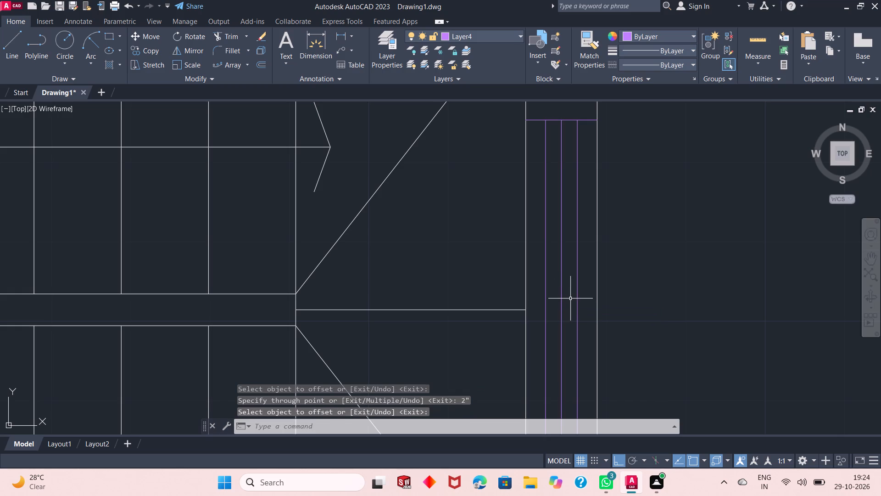
# Delete the staircase window's original centre line, between its two offset lines.
pyautogui.click(570, 299)
pyautogui.click(555, 312)
pyautogui.press('Delete')
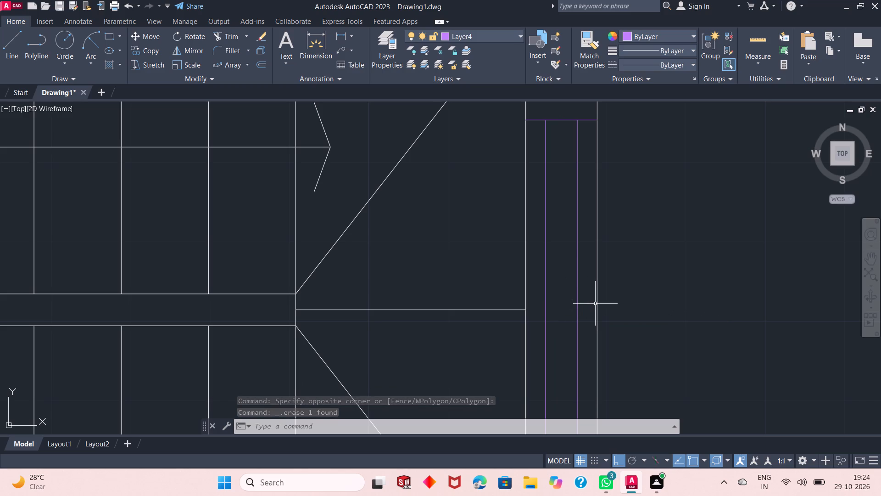
# Draw a horizontal line across the east wall just above the staircase's upper wall as the lower end of another window.
pyautogui.keyDown('ctrl'); pyautogui.scroll(-2, 603, 300); pyautogui.keyUp('ctrl')
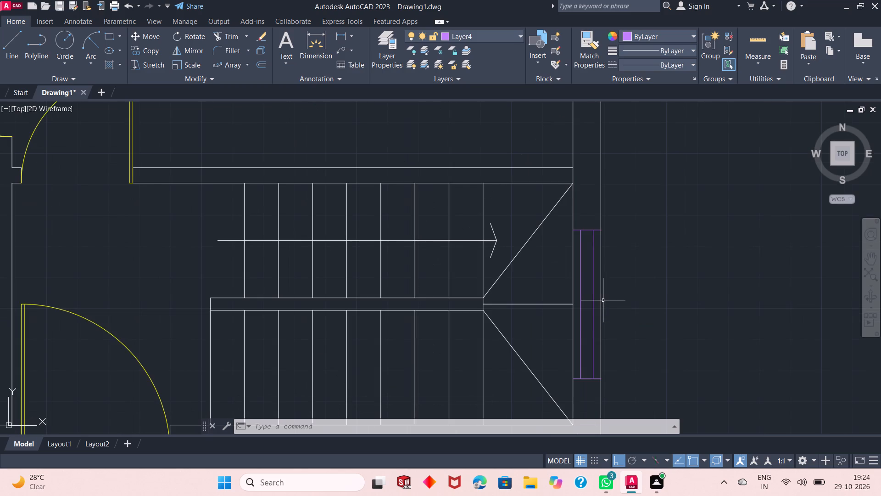
pyautogui.keyDown('ctrl'); pyautogui.scroll(-1, 605, 332); pyautogui.keyUp('ctrl')
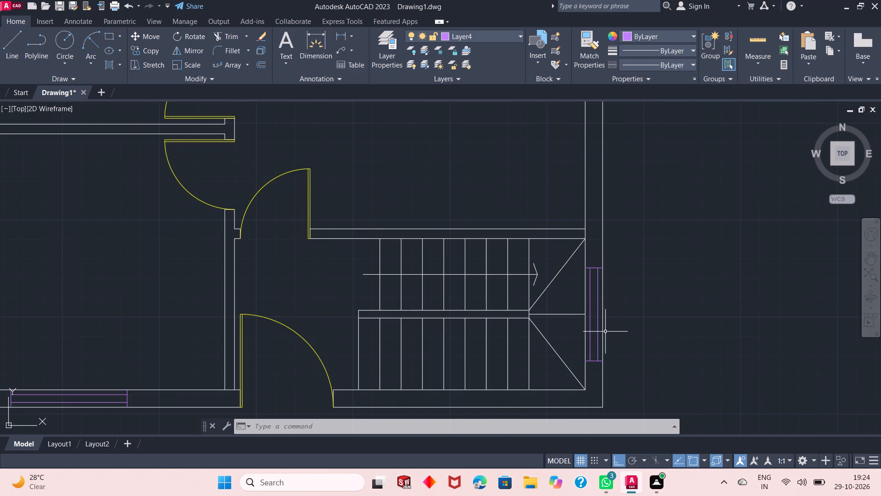
pyautogui.keyDown('ctrl'); pyautogui.scroll(-2, 605, 332); pyautogui.keyUp('ctrl')
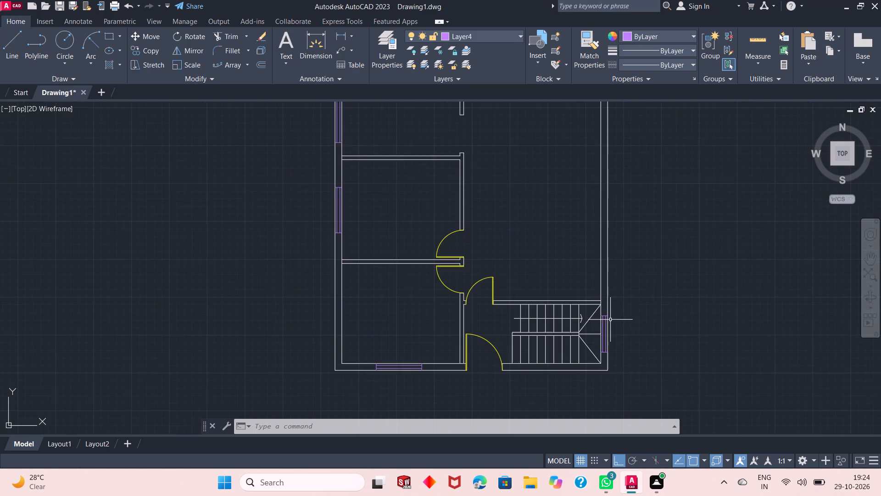
pyautogui.keyDown('ctrl'); pyautogui.scroll(-1, 611, 363); pyautogui.keyUp('ctrl')
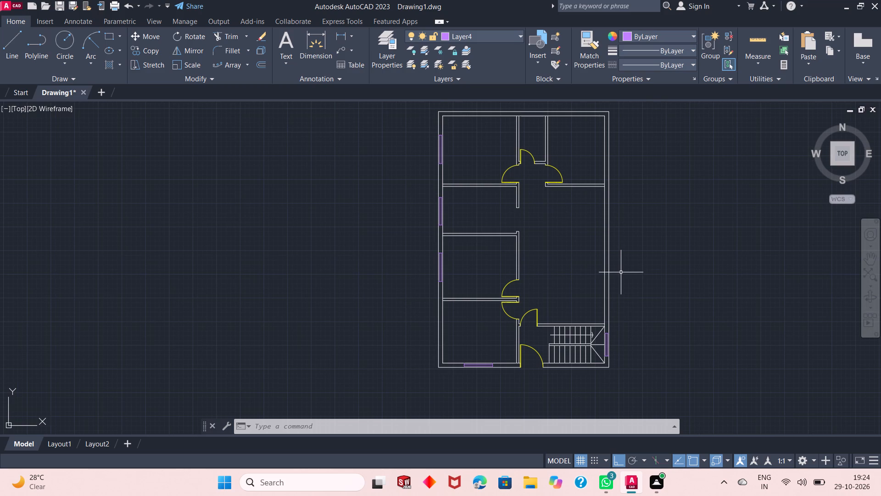
pyautogui.keyDown('ctrl'); pyautogui.scroll(1, 621, 273); pyautogui.keyUp('ctrl')
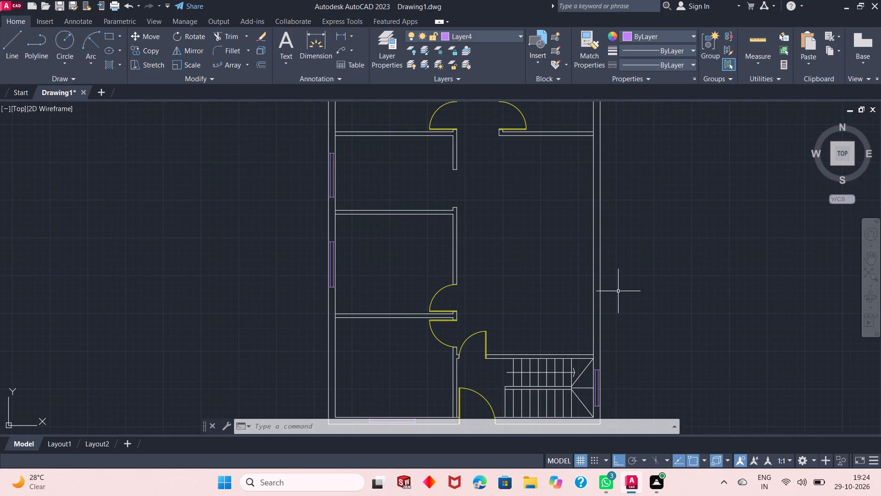
pyautogui.keyDown('ctrl'); pyautogui.scroll(1, 618, 291); pyautogui.keyUp('ctrl')
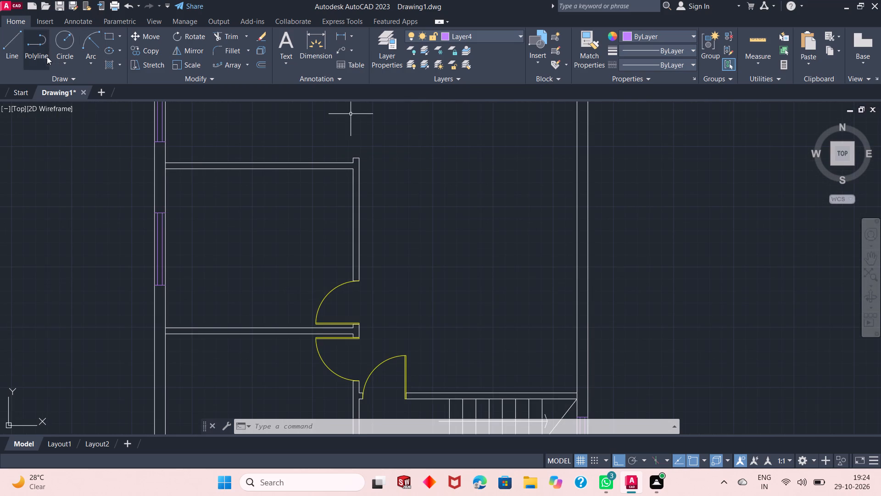
pyautogui.click(15, 45)
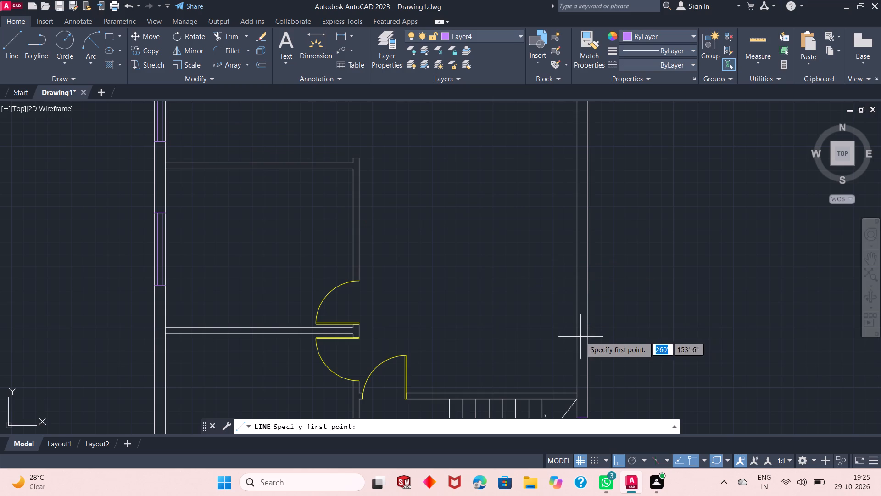
pyautogui.moveTo(577, 359); pyautogui.dragTo(588, 359)
pyautogui.click(588, 359)
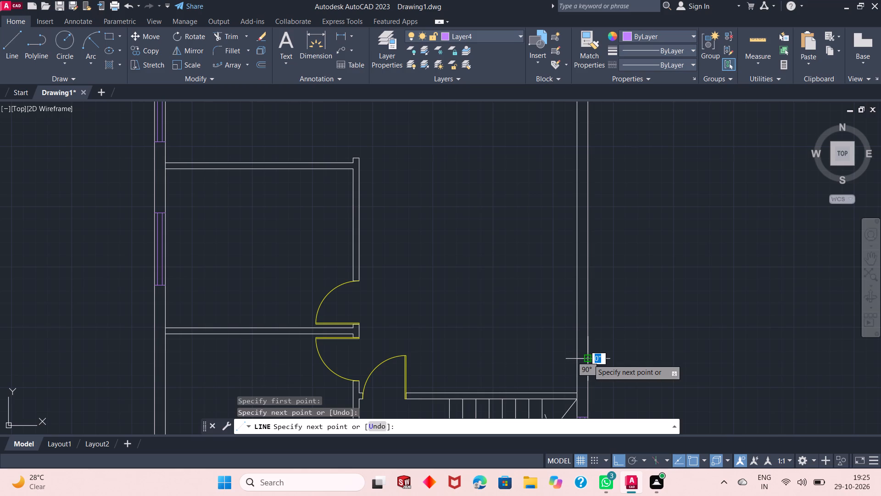
pyautogui.press('space')
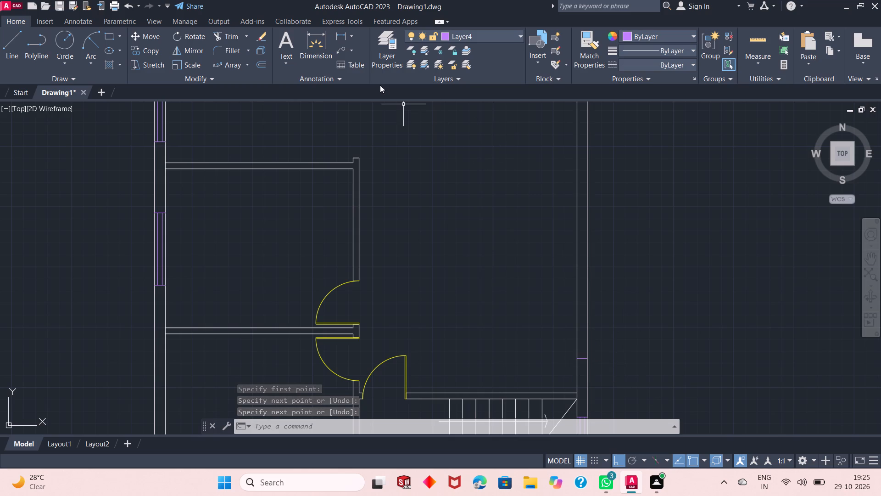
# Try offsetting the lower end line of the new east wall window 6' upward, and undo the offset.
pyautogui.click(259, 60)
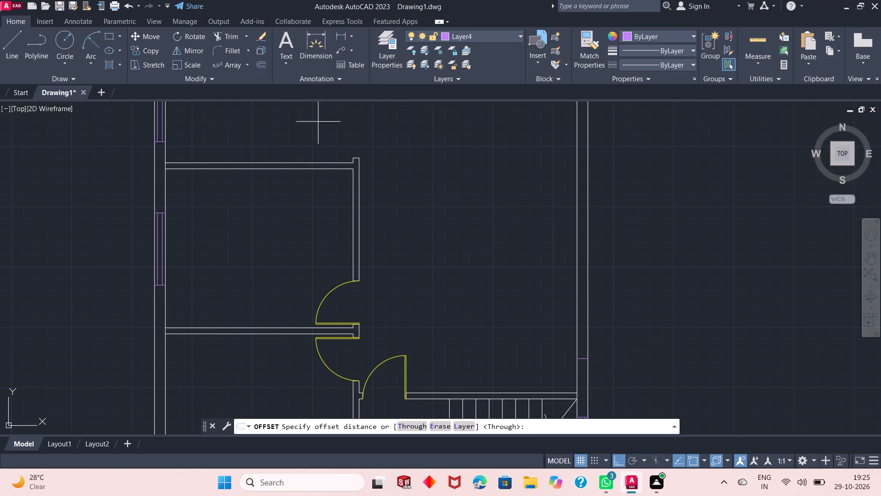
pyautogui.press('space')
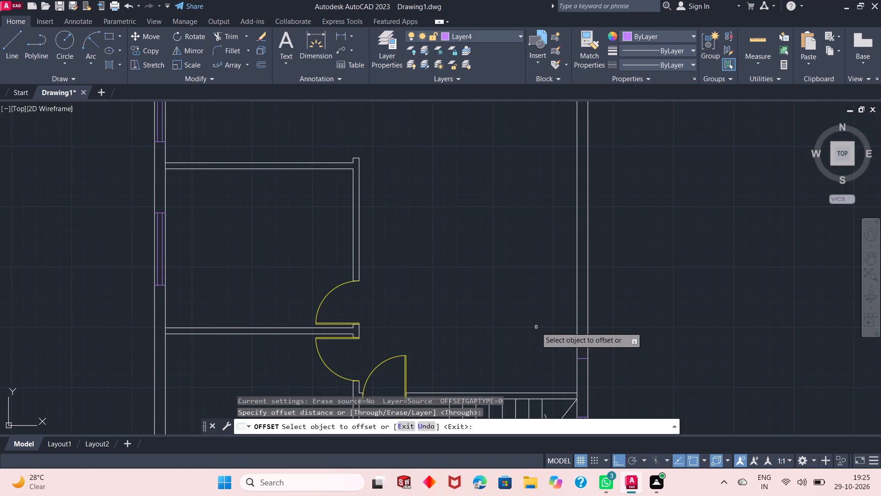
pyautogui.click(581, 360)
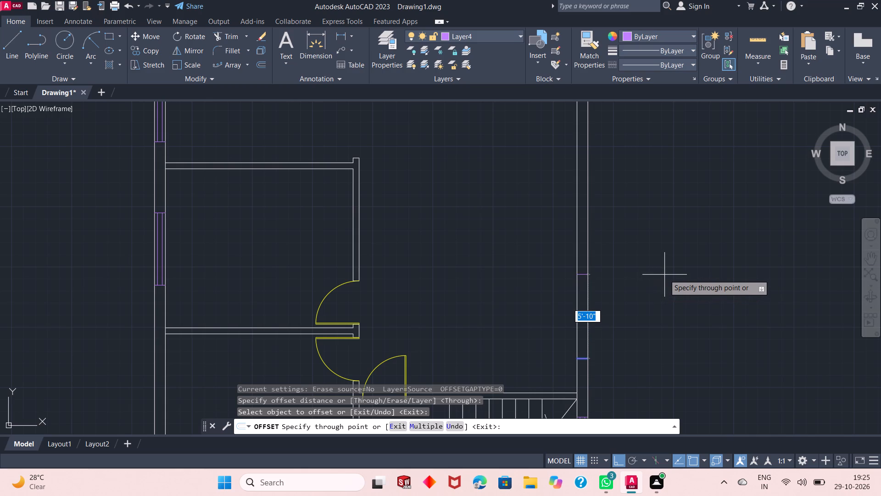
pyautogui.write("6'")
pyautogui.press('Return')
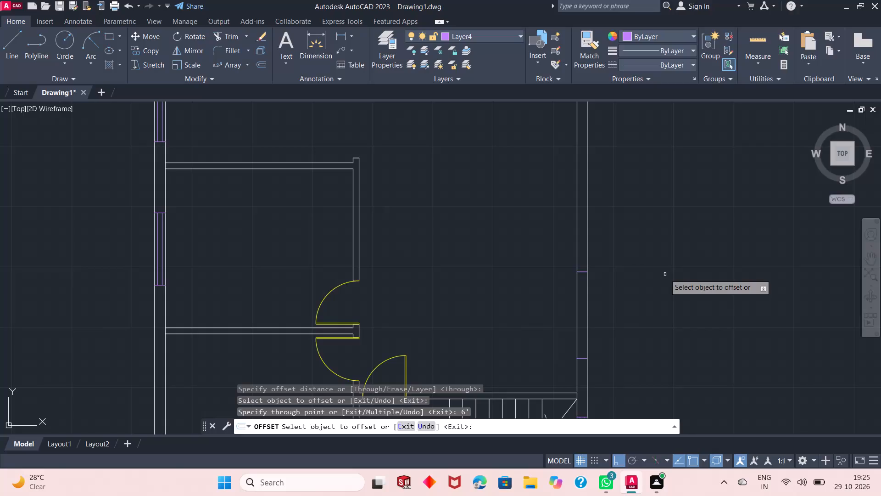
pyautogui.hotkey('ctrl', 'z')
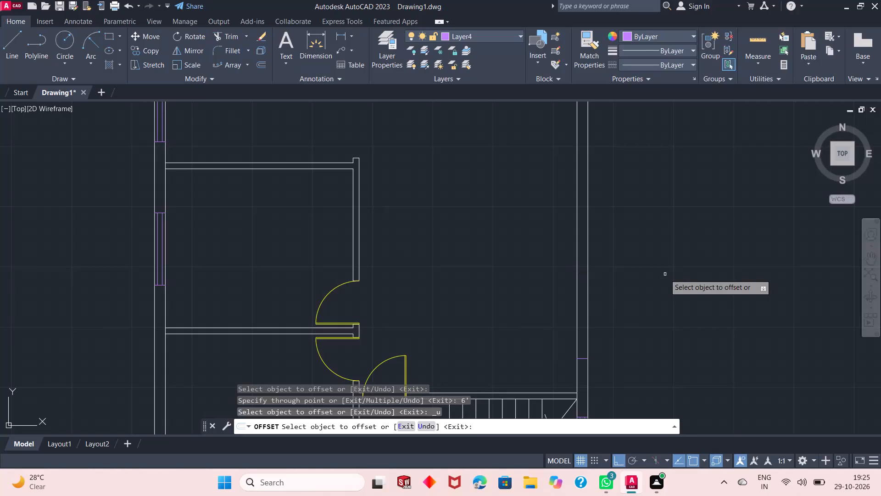
# Offset the new east wall window's lower end line 5' upward to mark its upper end.
pyautogui.click(585, 359)
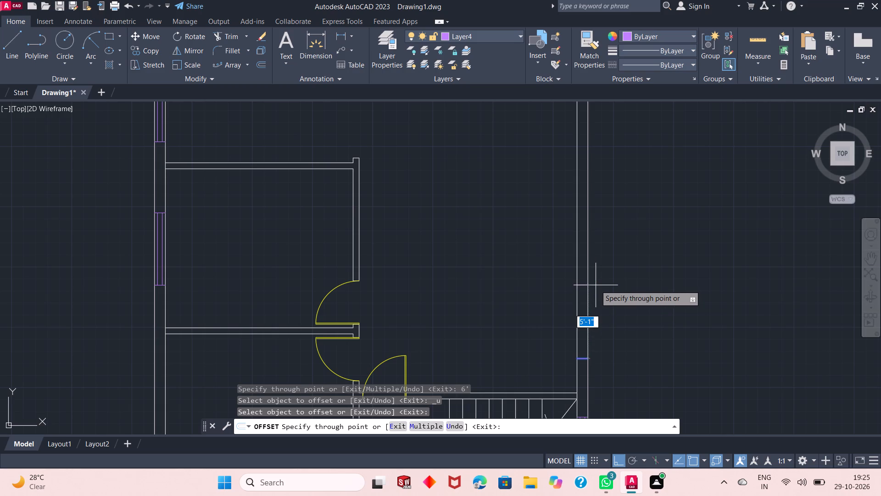
pyautogui.write("5'")
pyautogui.press('Return')
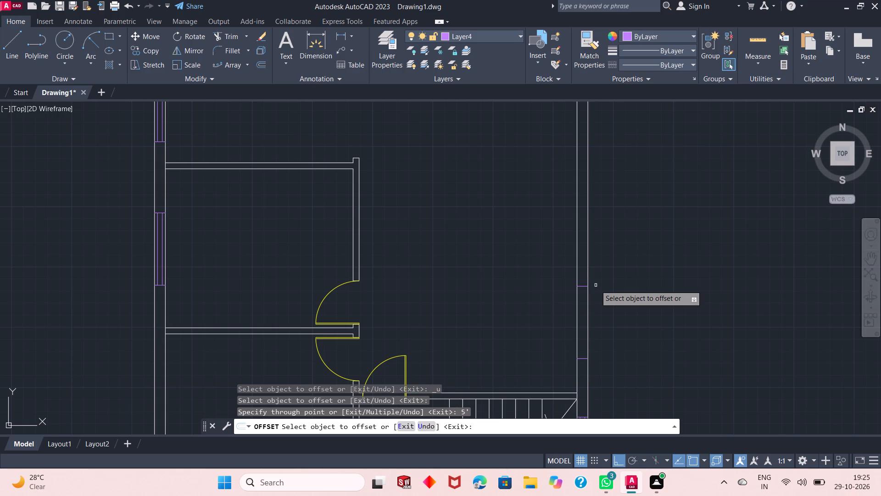
pyautogui.press('Return')
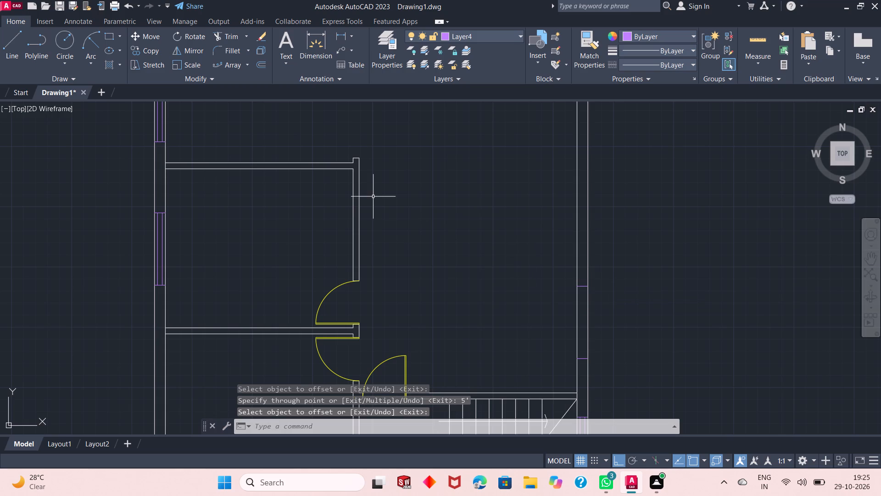
# Draw a vertical centre line between the midpoints of the new east wall window's two end lines.
pyautogui.click(17, 51)
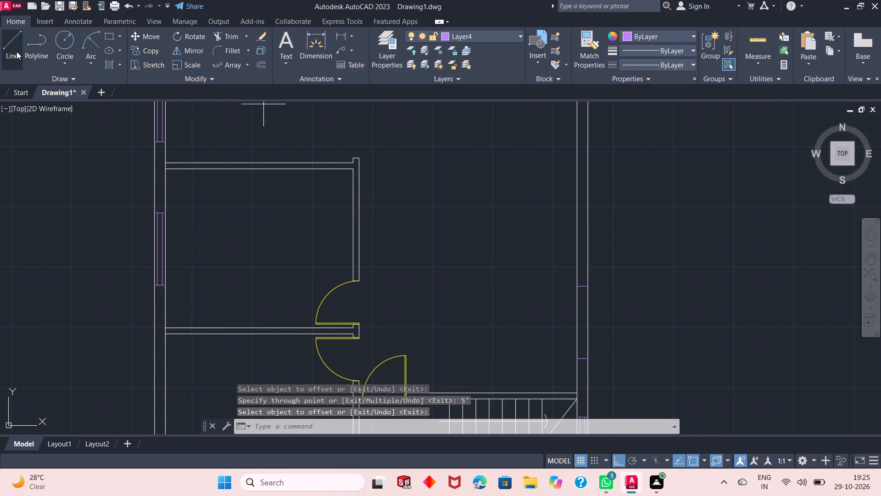
pyautogui.click(581, 356)
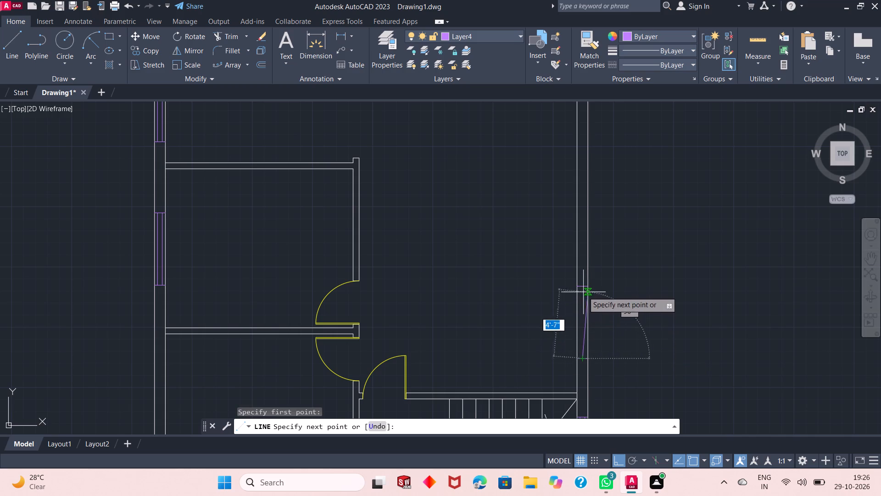
pyautogui.click(583, 284)
pyautogui.press('Return')
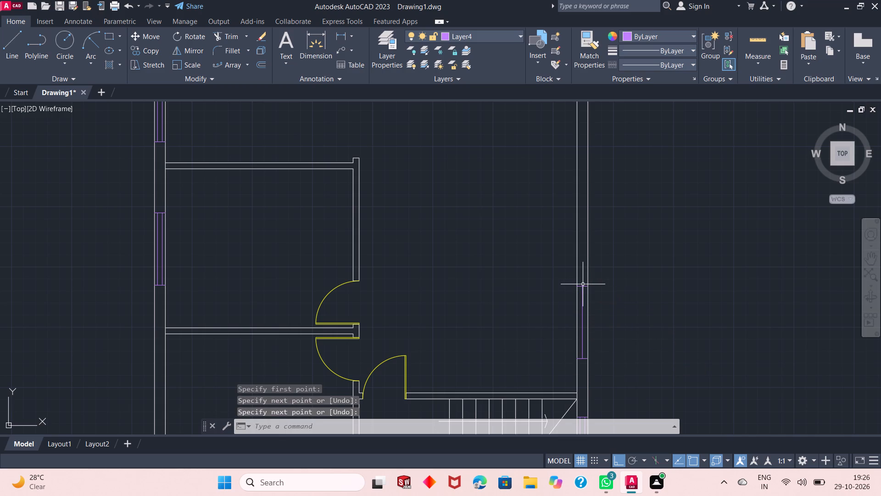
# Offset the centre line of the east wall window above the staircase by 2" to each side.
pyautogui.keyDown('ctrl'); pyautogui.scroll(2, 580, 342); pyautogui.keyUp('ctrl')
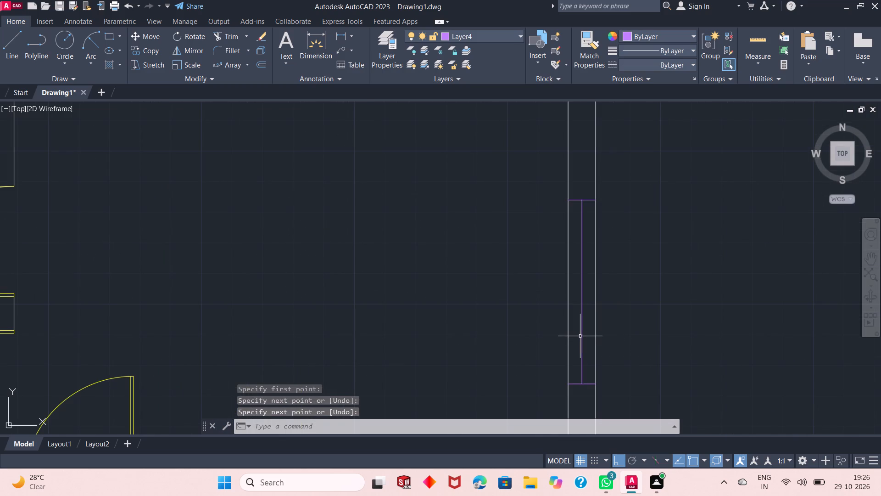
pyautogui.click(265, 70)
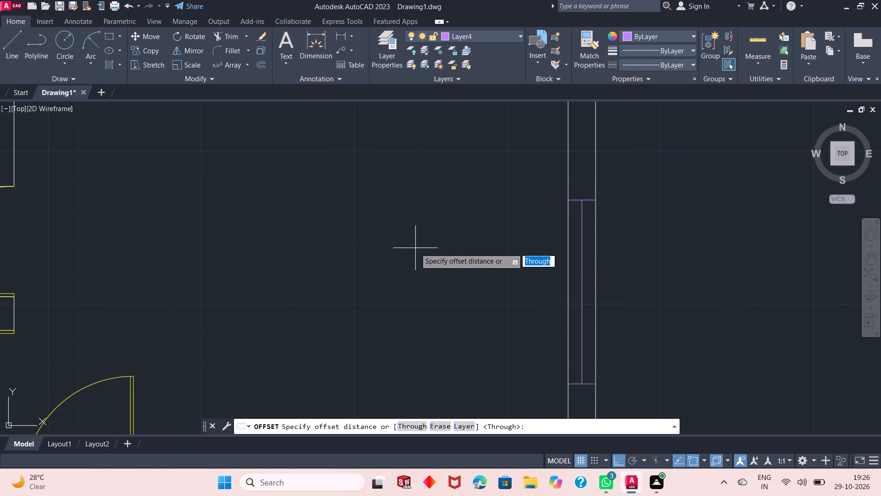
pyautogui.click(416, 426)
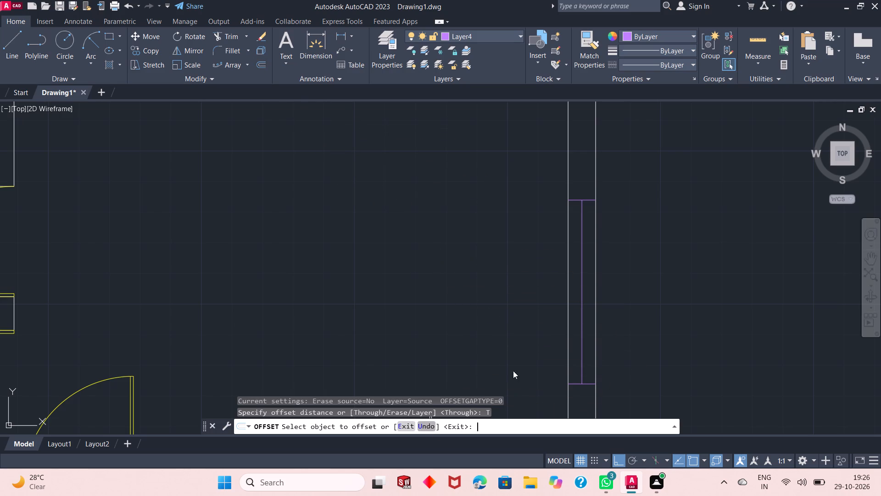
pyautogui.click(580, 312)
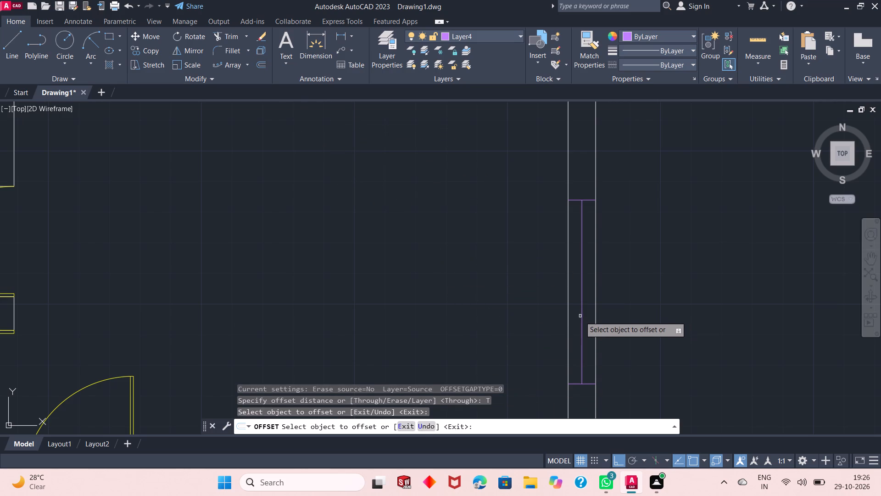
pyautogui.click(582, 321)
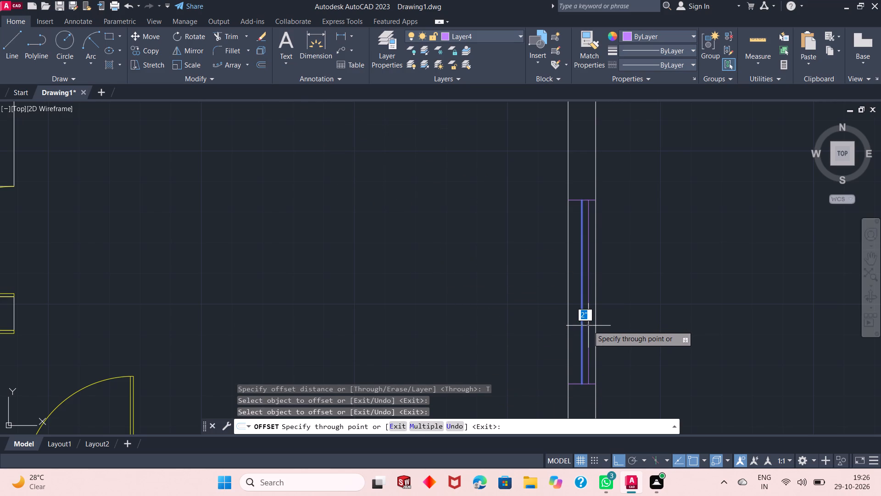
pyautogui.write('2"')
pyautogui.press('Return')
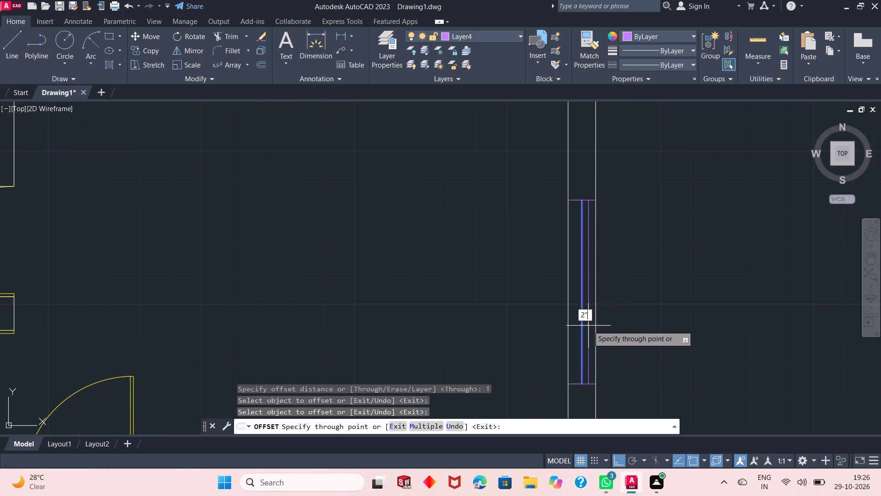
pyautogui.click(581, 324)
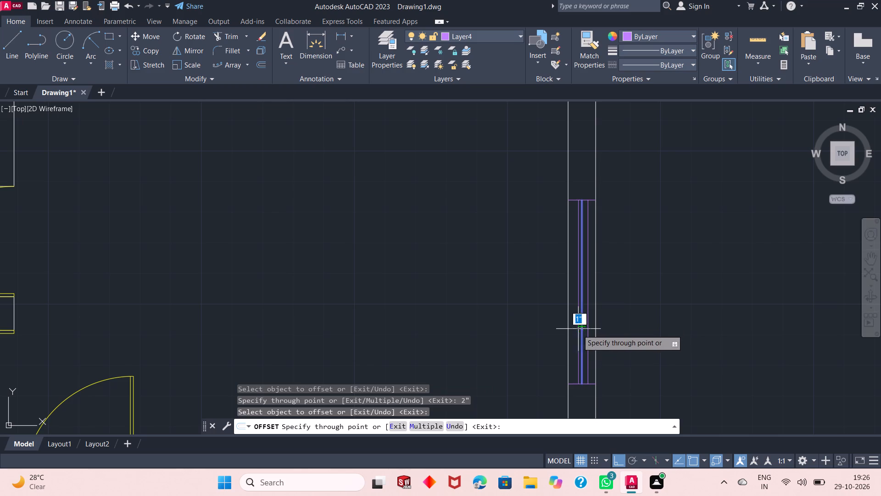
pyautogui.write('2"')
pyautogui.press('Return')
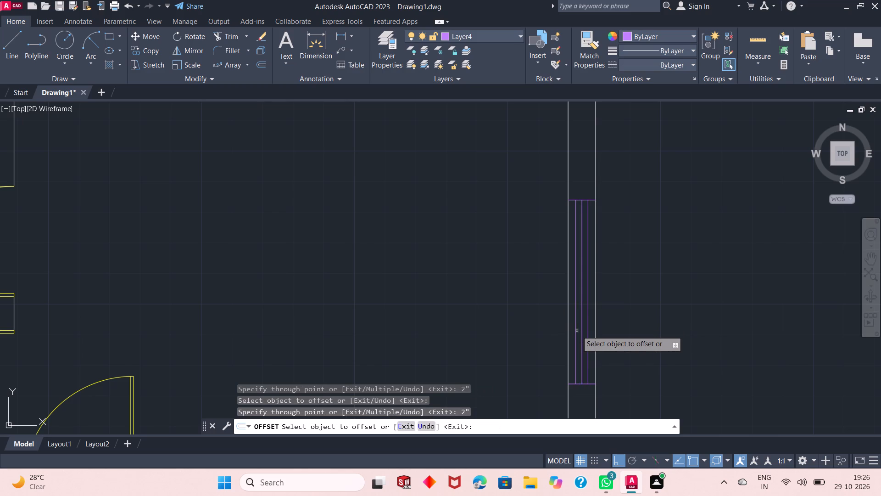
pyautogui.press('Return')
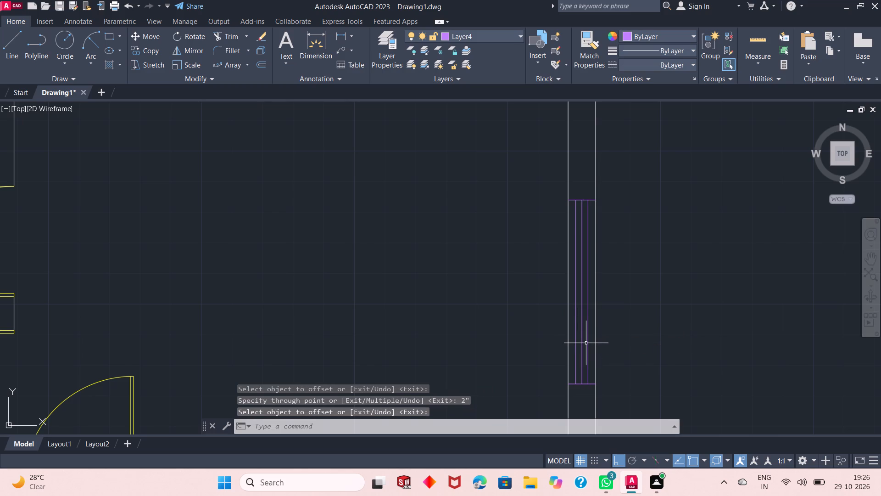
# Delete the original centre line between the two offset lines of that east wall window.
pyautogui.click(583, 342)
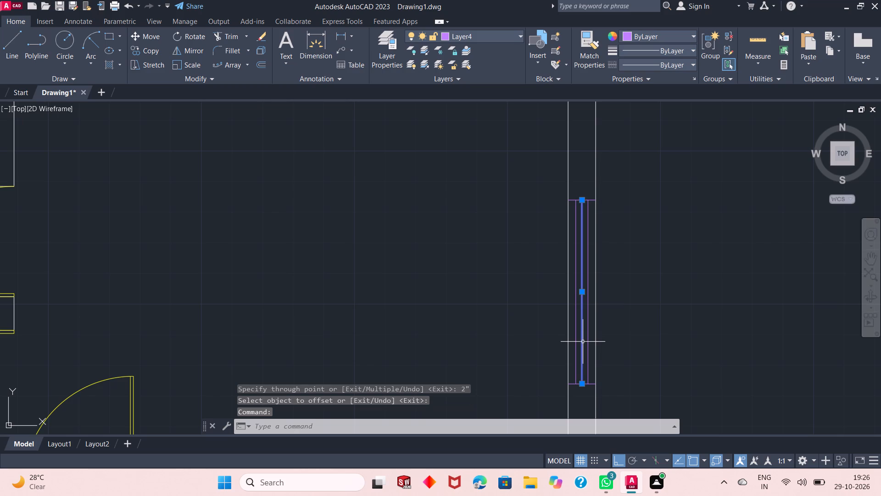
pyautogui.press('Delete')
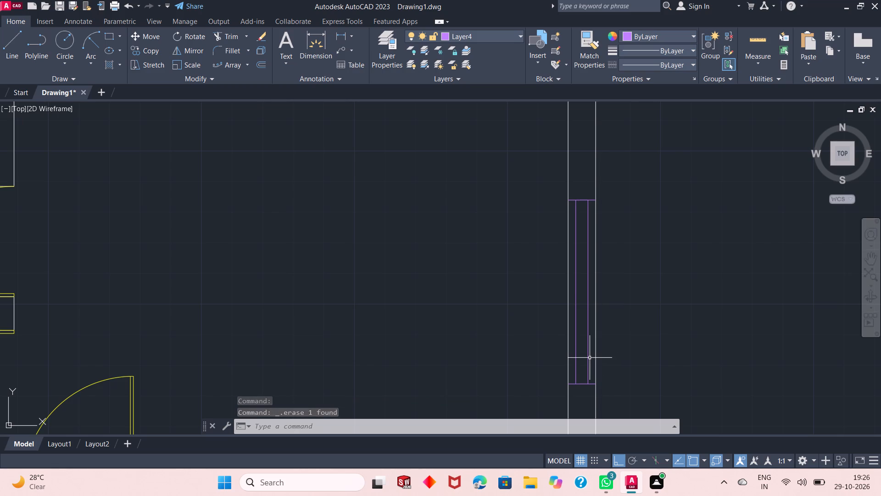
# Draw a 9" horizontal line across the east wall just below the upper-room partition as the upper end of another window.
pyautogui.keyDown('ctrl'); pyautogui.scroll(-1, 590, 358); pyautogui.keyUp('ctrl')
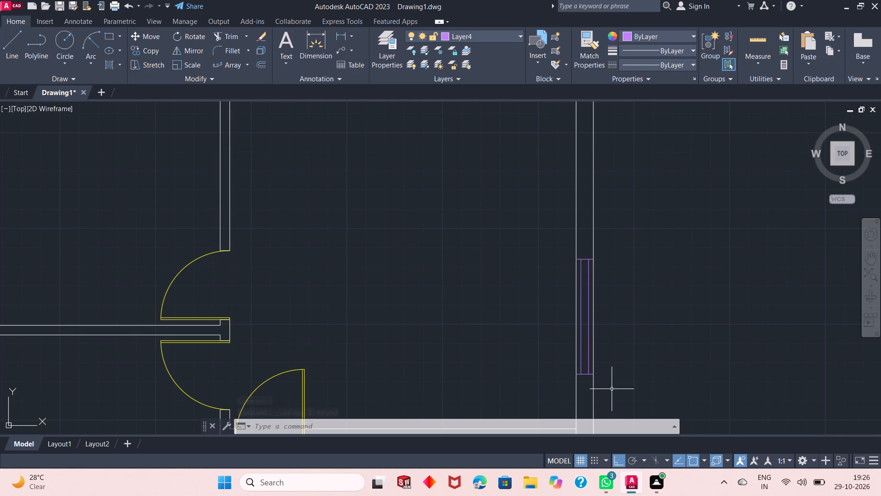
pyautogui.keyDown('ctrl'); pyautogui.scroll(-2, 616, 397); pyautogui.keyUp('ctrl')
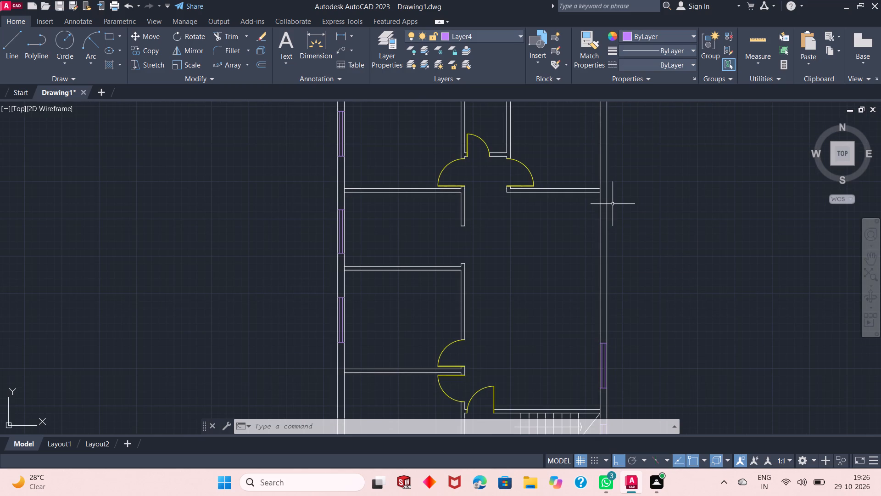
pyautogui.keyDown('ctrl'); pyautogui.scroll(1, 613, 204); pyautogui.keyUp('ctrl')
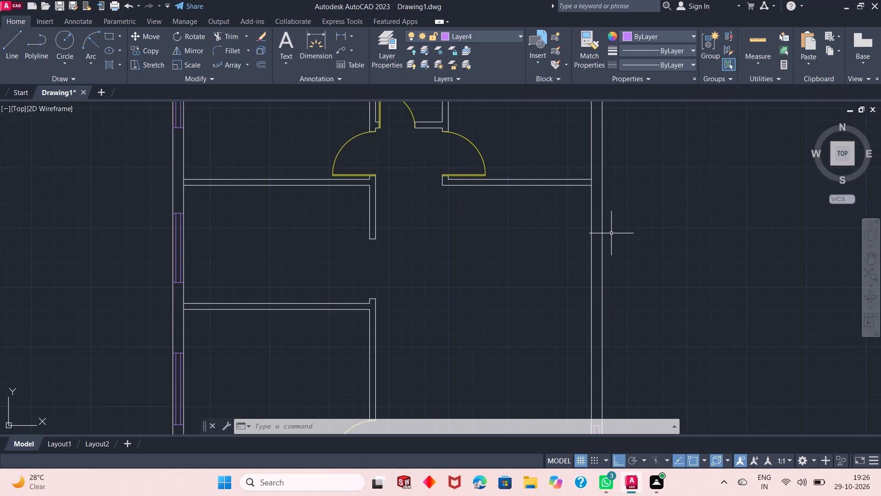
pyautogui.press('l')
pyautogui.press('Return')
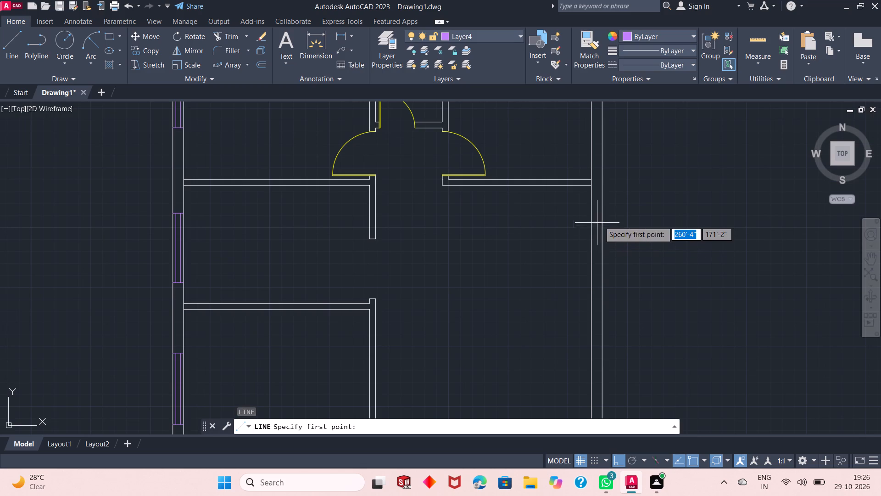
pyautogui.moveTo(593, 226); pyautogui.dragTo(599, 226)
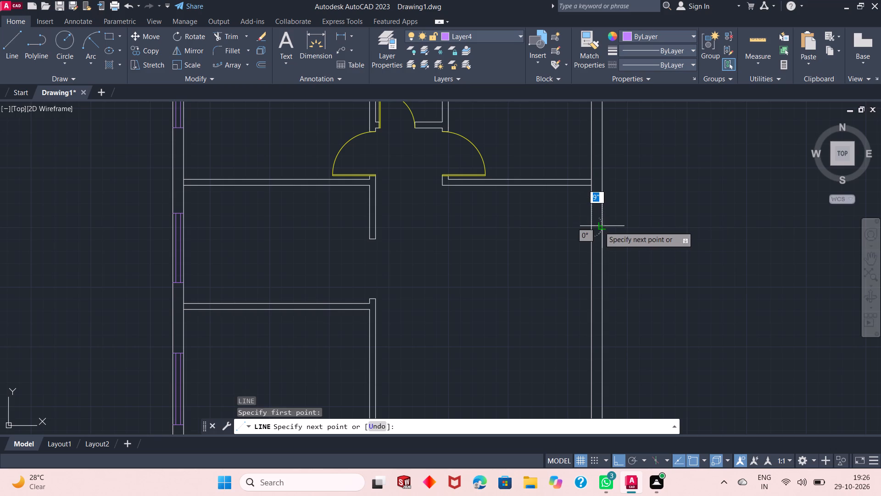
pyautogui.moveTo(599, 226); pyautogui.dragTo(601, 227)
pyautogui.click(601, 227)
pyautogui.press('space')
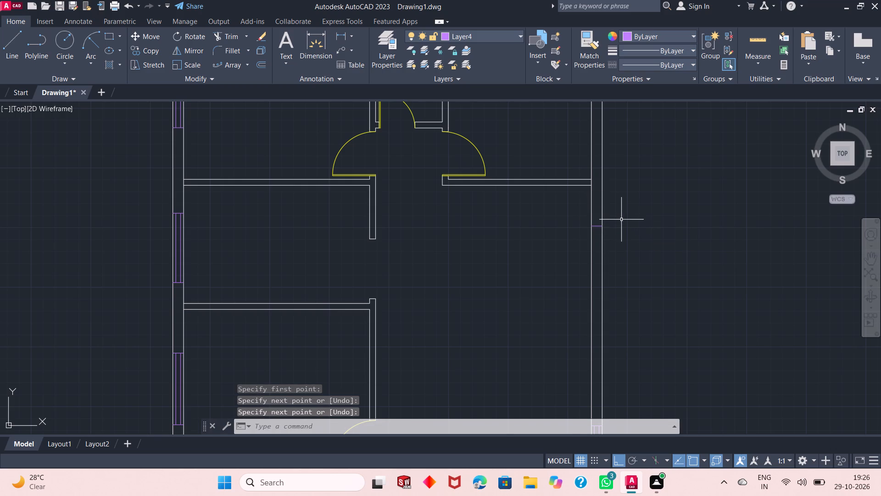
# Offset the window's upper end line 5' downward on the east wall to mark its lower end.
pyautogui.keyDown('ctrl'); pyautogui.scroll(-2, 620, 219); pyautogui.keyUp('ctrl')
pyautogui.keyDown('ctrl'); pyautogui.scroll(1, 616, 248); pyautogui.keyUp('ctrl')
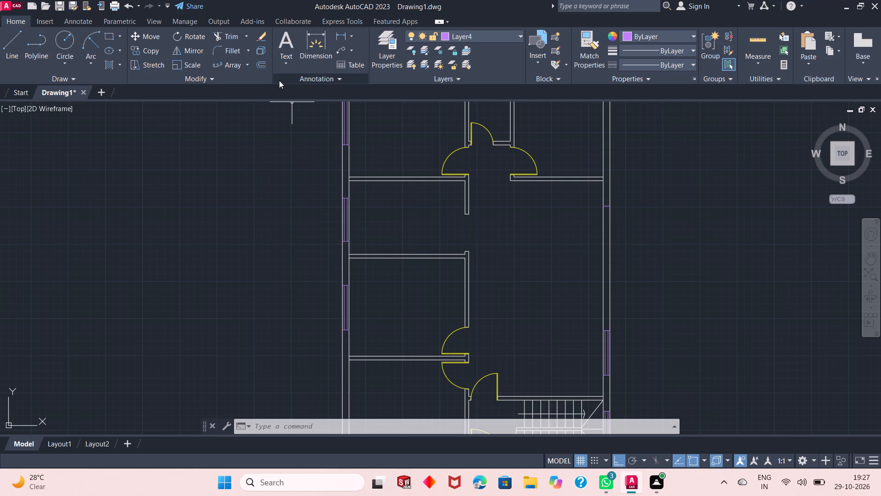
pyautogui.click(263, 68)
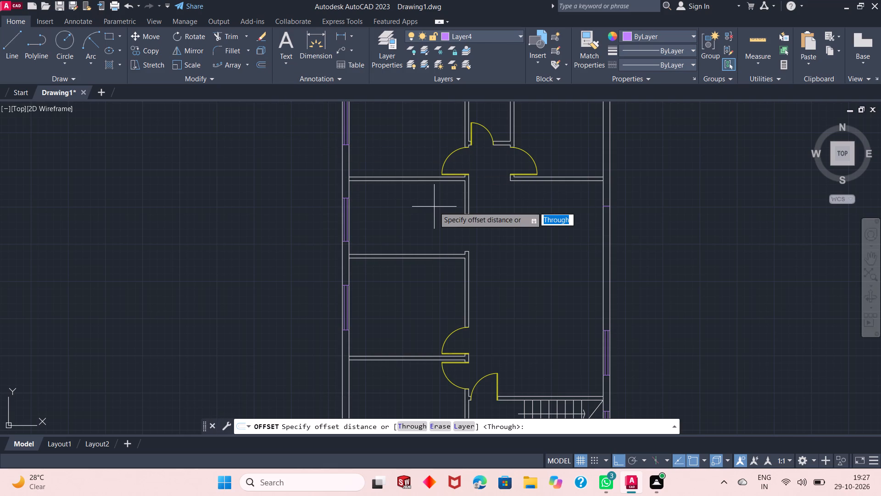
pyautogui.press('space')
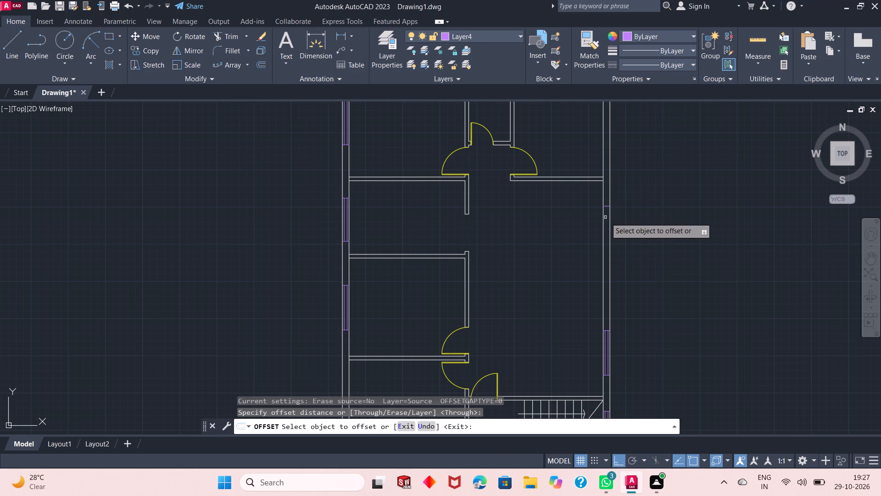
pyautogui.keyDown('ctrl'); pyautogui.scroll(1, 612, 220); pyautogui.keyUp('ctrl')
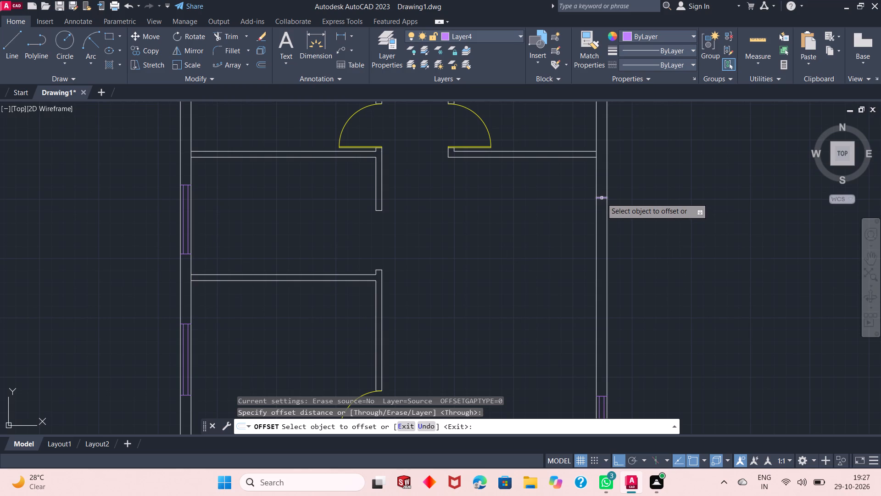
pyautogui.click(602, 198)
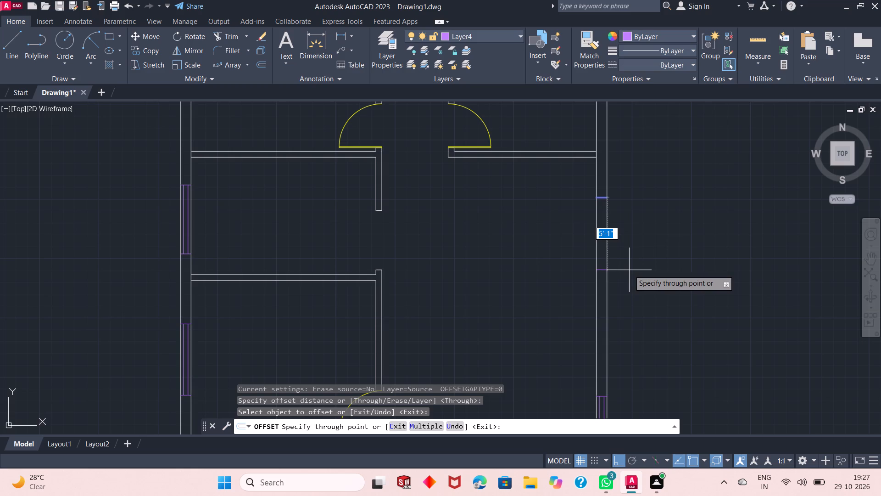
pyautogui.write("5'")
pyautogui.press('Return')
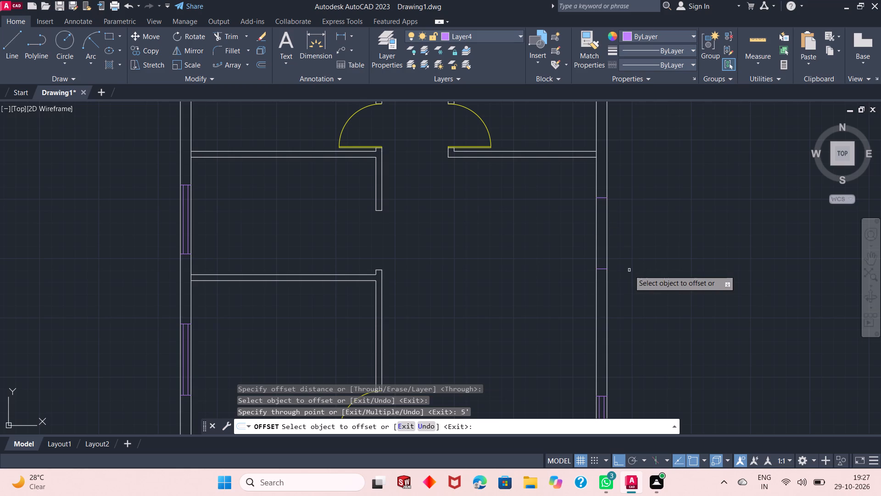
pyautogui.press('space')
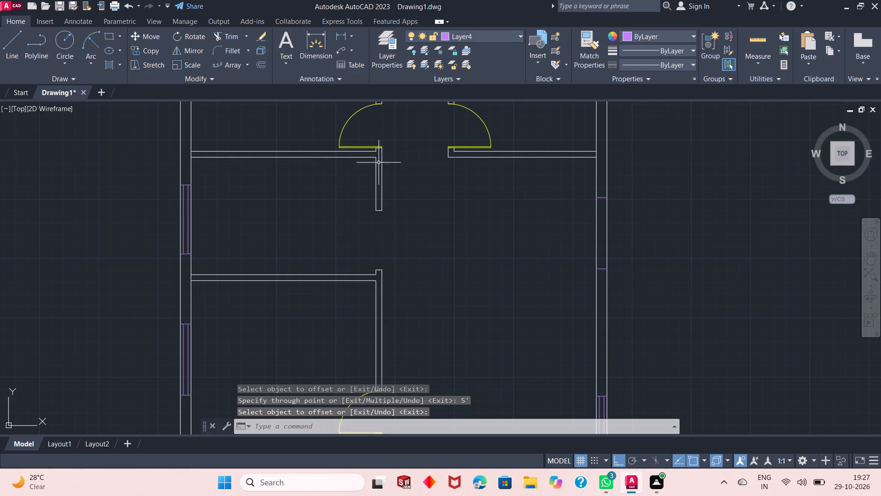
# Draw a vertical centre line between the midpoints of the two end lines of the east wall window below the partition.
pyautogui.click(17, 45)
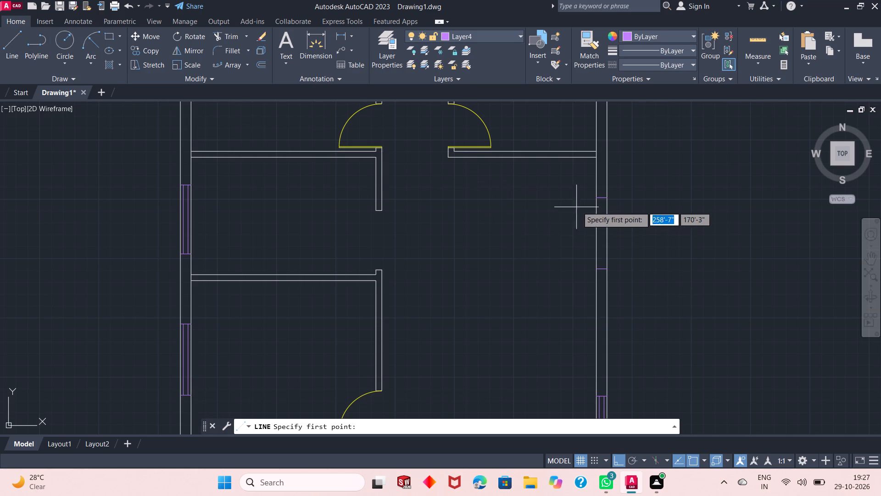
pyautogui.click(602, 199)
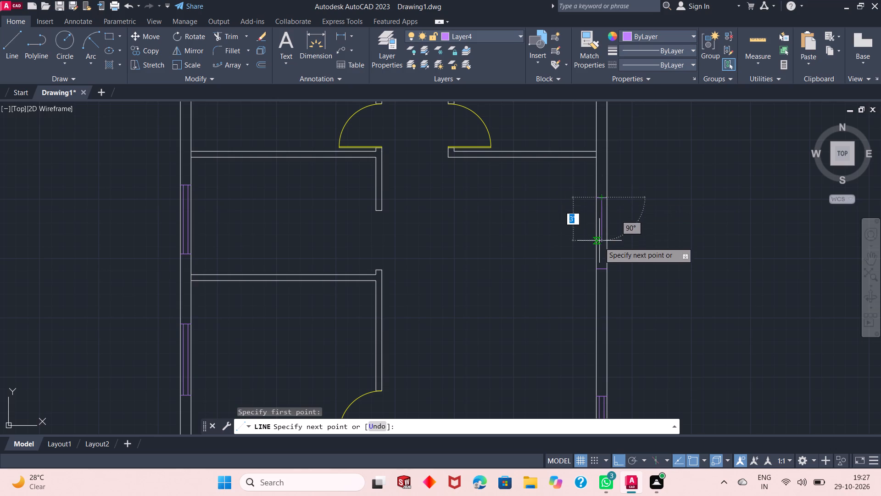
pyautogui.click(602, 268)
pyautogui.press('Return')
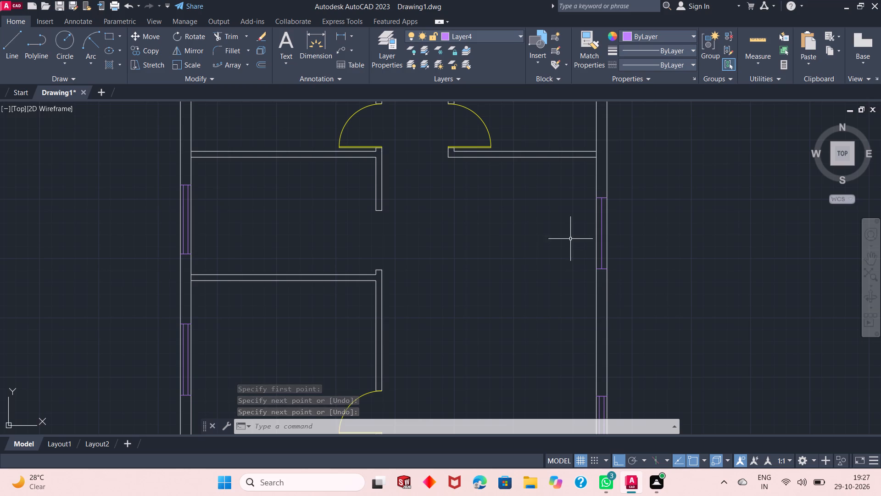
# Offset the centre line of the east wall window below the partition by 2" to each side.
pyautogui.keyDown('ctrl'); pyautogui.scroll(-1, 573, 234); pyautogui.keyUp('ctrl')
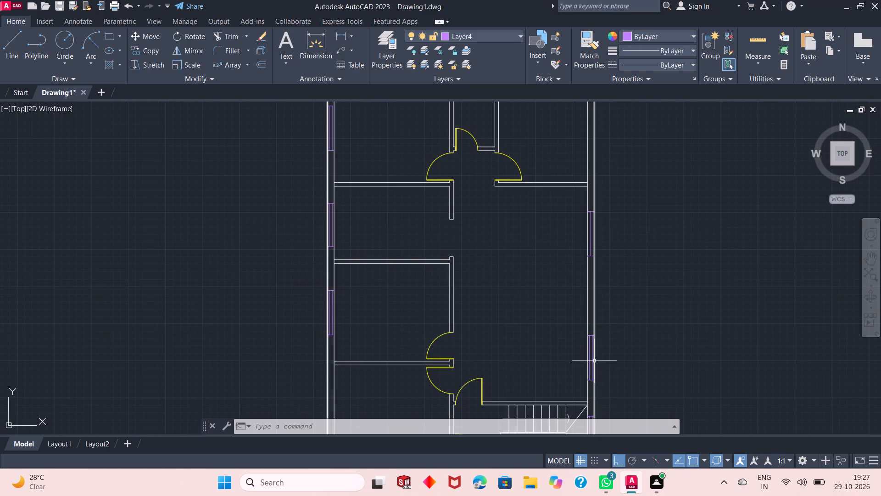
pyautogui.keyDown('ctrl'); pyautogui.scroll(2, 594, 361); pyautogui.keyUp('ctrl')
pyautogui.keyDown('ctrl'); pyautogui.scroll(-2, 594, 361); pyautogui.keyUp('ctrl')
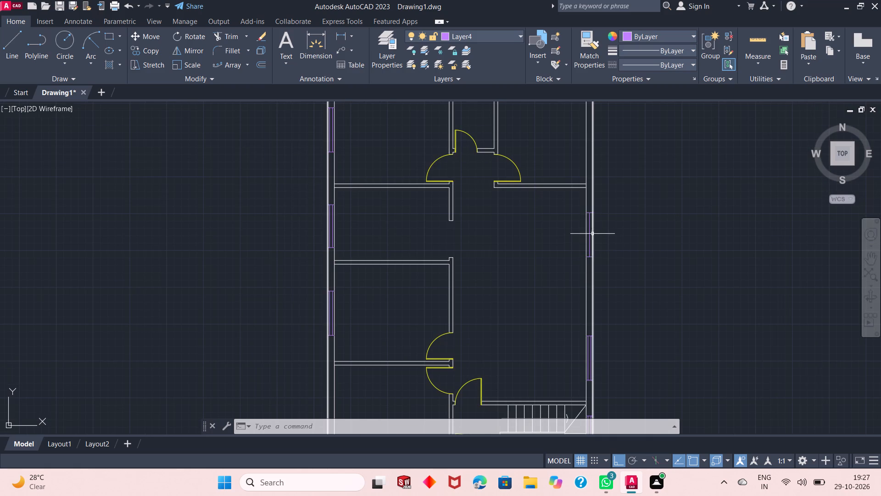
pyautogui.keyDown('ctrl'); pyautogui.scroll(3, 591, 232); pyautogui.keyUp('ctrl')
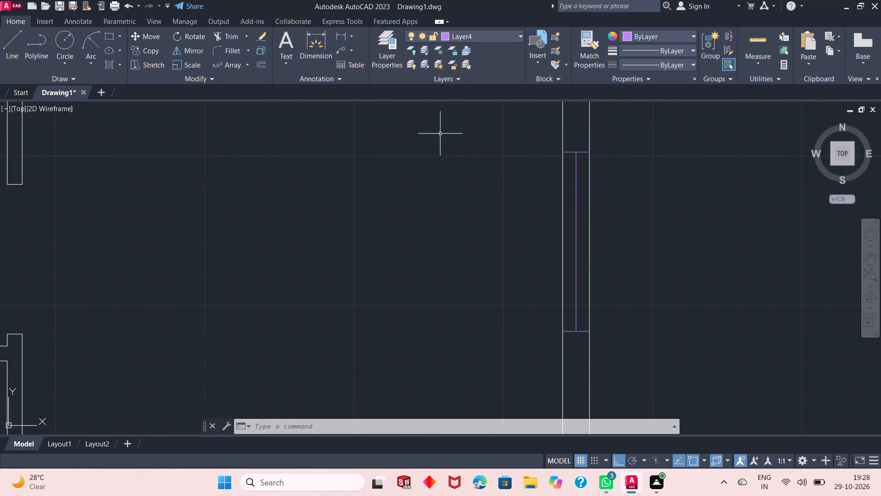
pyautogui.click(258, 64)
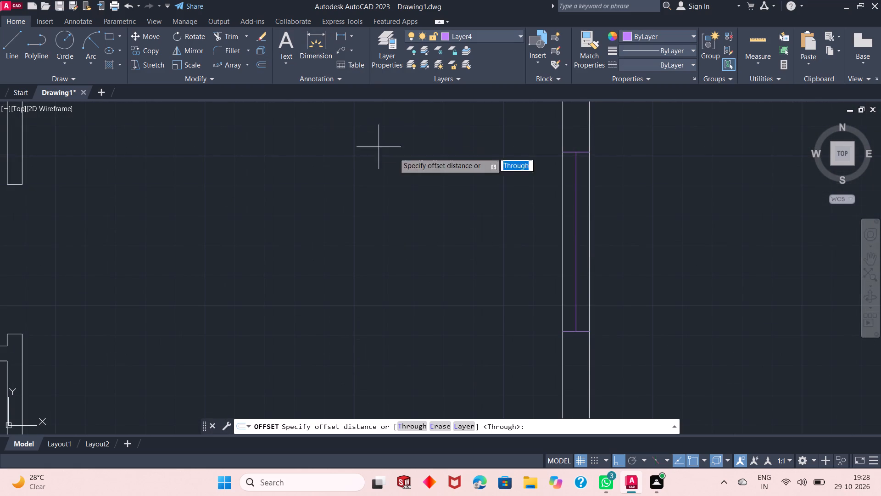
pyautogui.press('space')
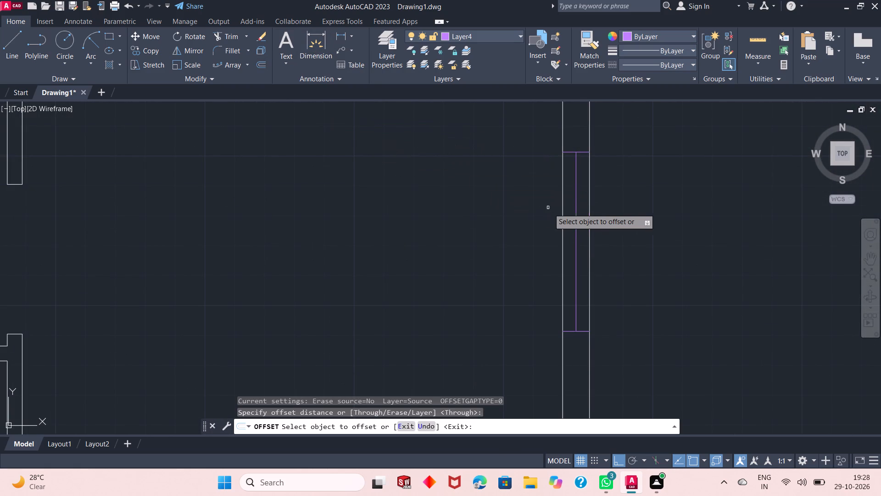
pyautogui.click(576, 221)
pyautogui.write('2"')
pyautogui.press('Return')
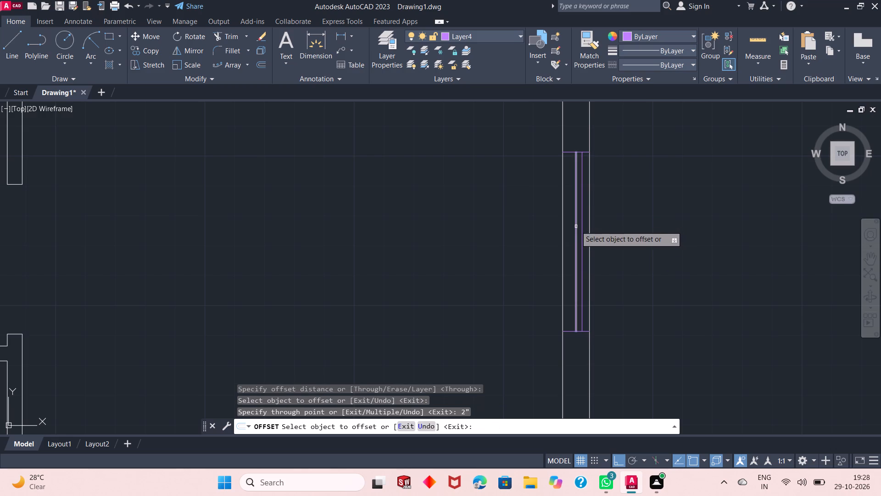
pyautogui.click(576, 226)
pyautogui.write('2"')
pyautogui.press('Return')
pyautogui.press('Return')
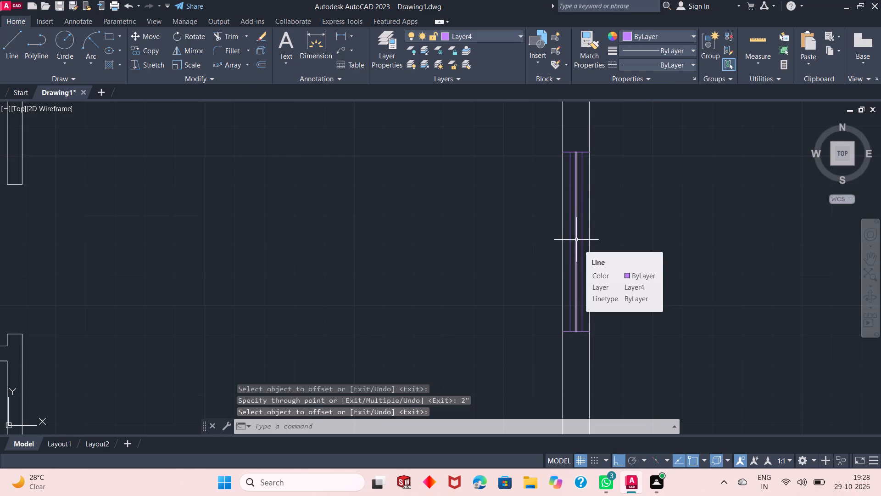
# Delete the centre line of the east wall window below the upper-room partition, keeping its two offset lines.
pyautogui.click(576, 240)
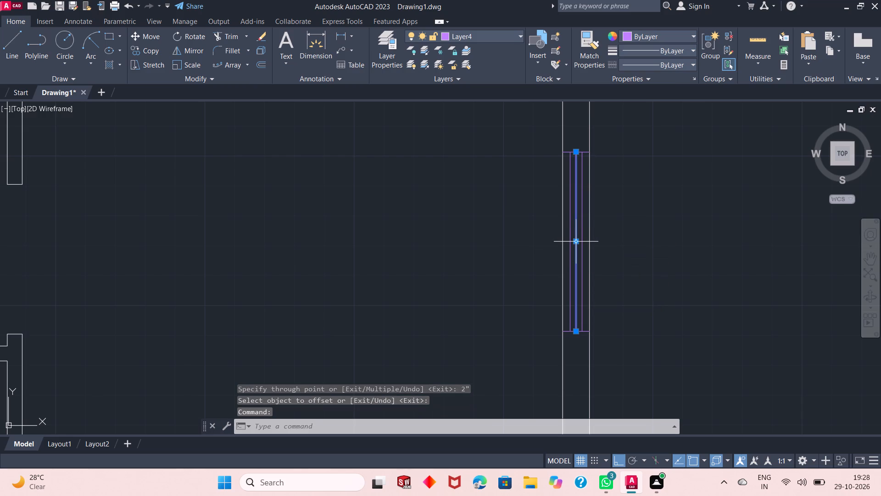
pyautogui.press('Delete')
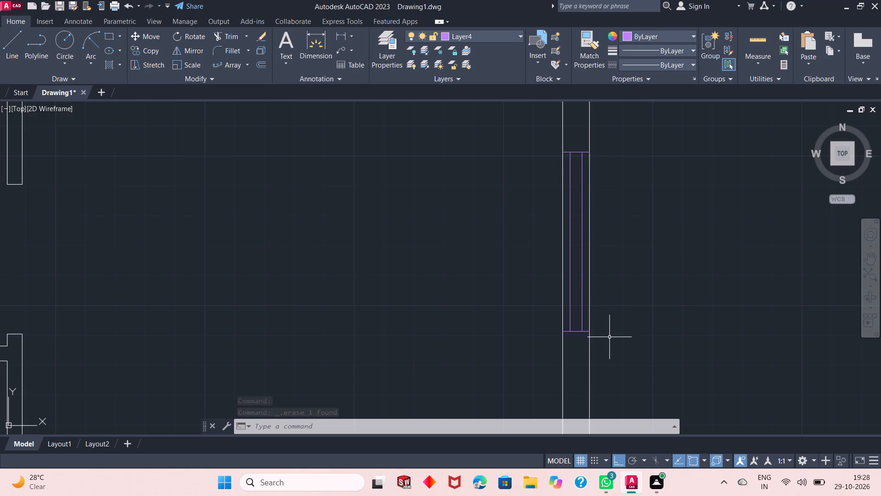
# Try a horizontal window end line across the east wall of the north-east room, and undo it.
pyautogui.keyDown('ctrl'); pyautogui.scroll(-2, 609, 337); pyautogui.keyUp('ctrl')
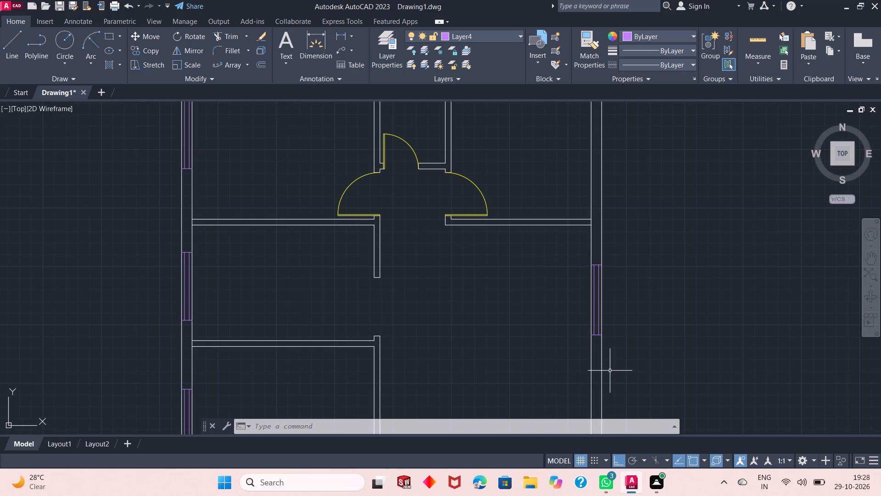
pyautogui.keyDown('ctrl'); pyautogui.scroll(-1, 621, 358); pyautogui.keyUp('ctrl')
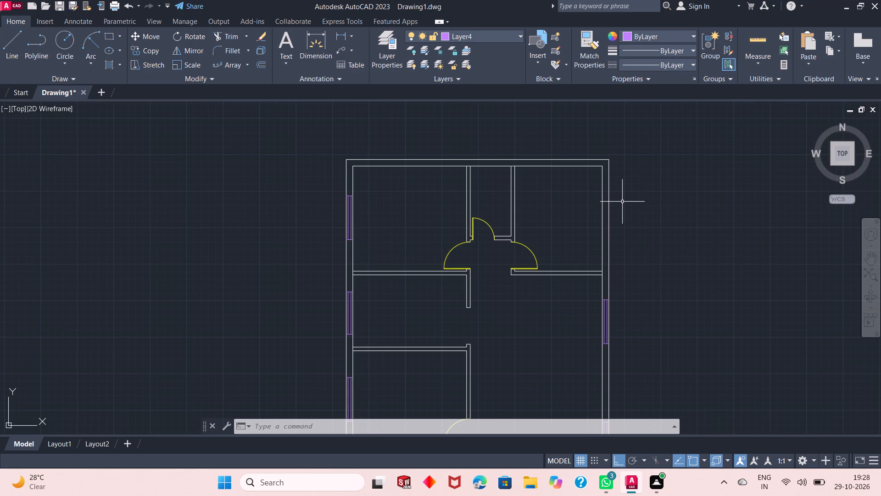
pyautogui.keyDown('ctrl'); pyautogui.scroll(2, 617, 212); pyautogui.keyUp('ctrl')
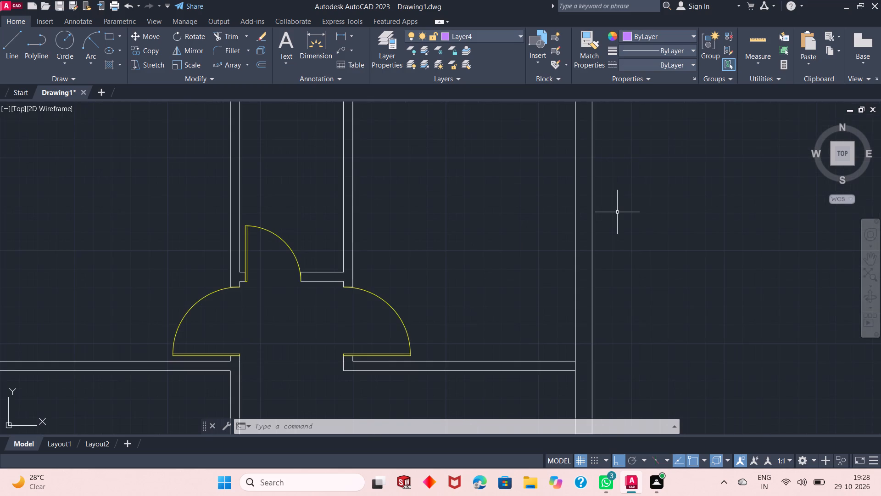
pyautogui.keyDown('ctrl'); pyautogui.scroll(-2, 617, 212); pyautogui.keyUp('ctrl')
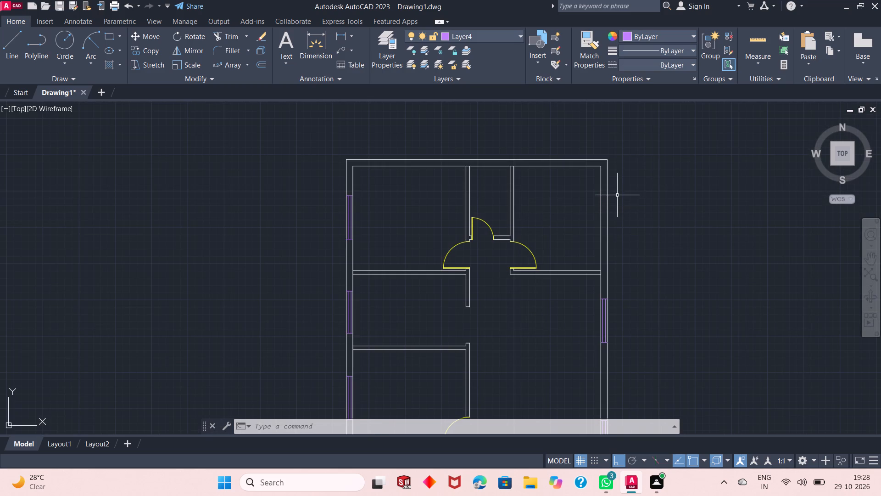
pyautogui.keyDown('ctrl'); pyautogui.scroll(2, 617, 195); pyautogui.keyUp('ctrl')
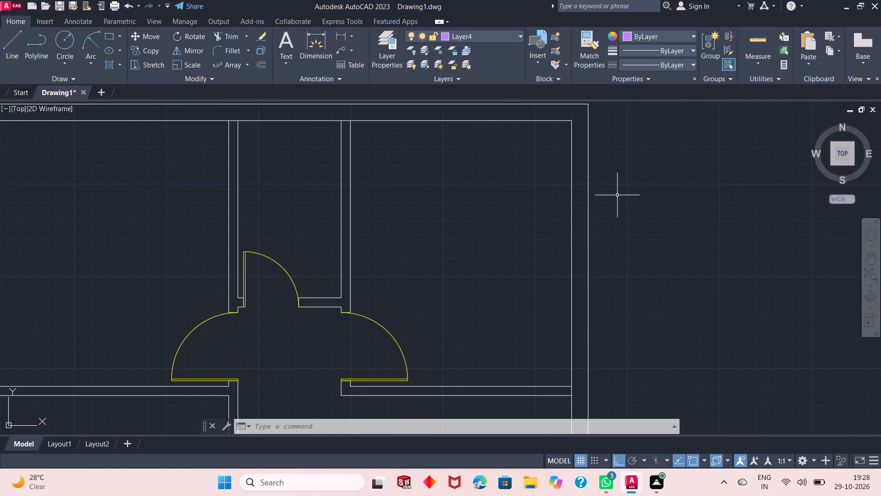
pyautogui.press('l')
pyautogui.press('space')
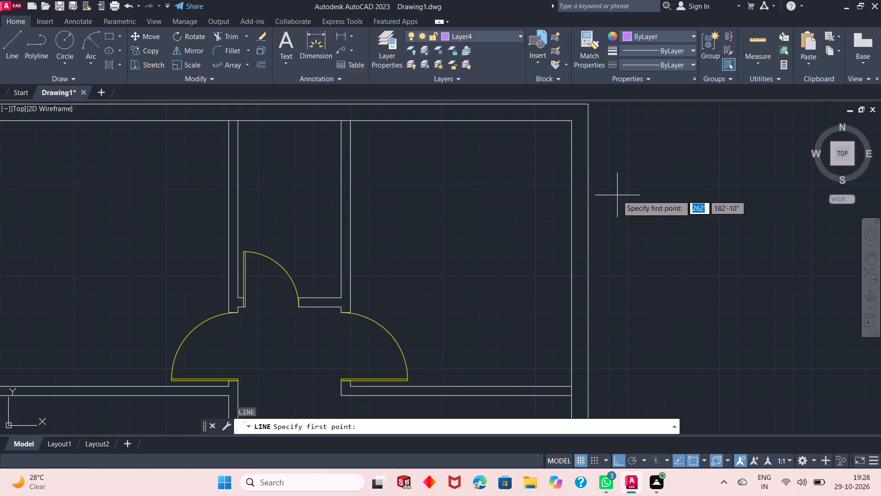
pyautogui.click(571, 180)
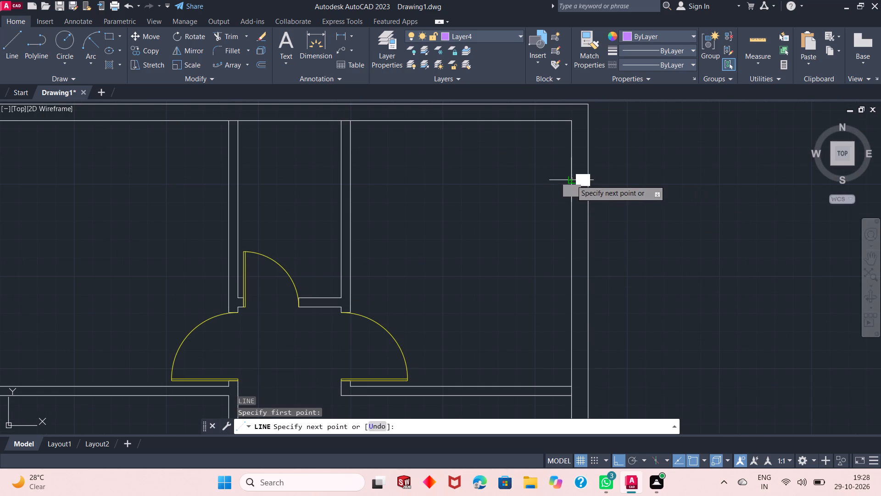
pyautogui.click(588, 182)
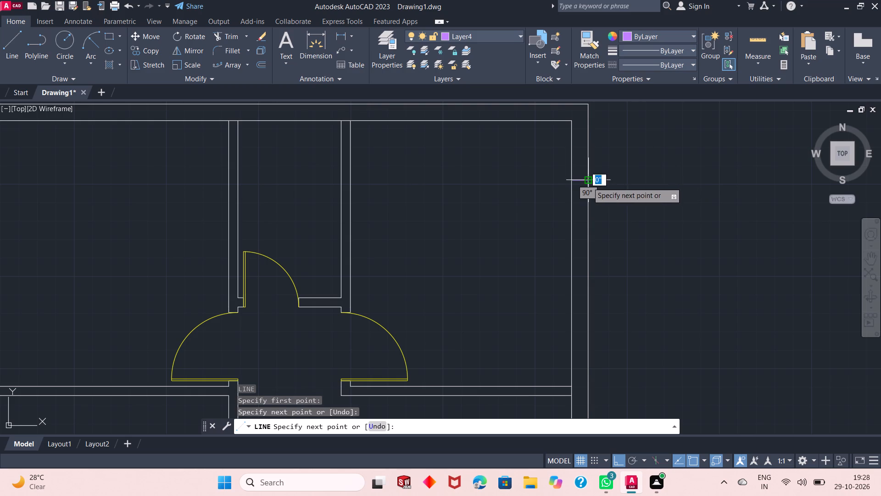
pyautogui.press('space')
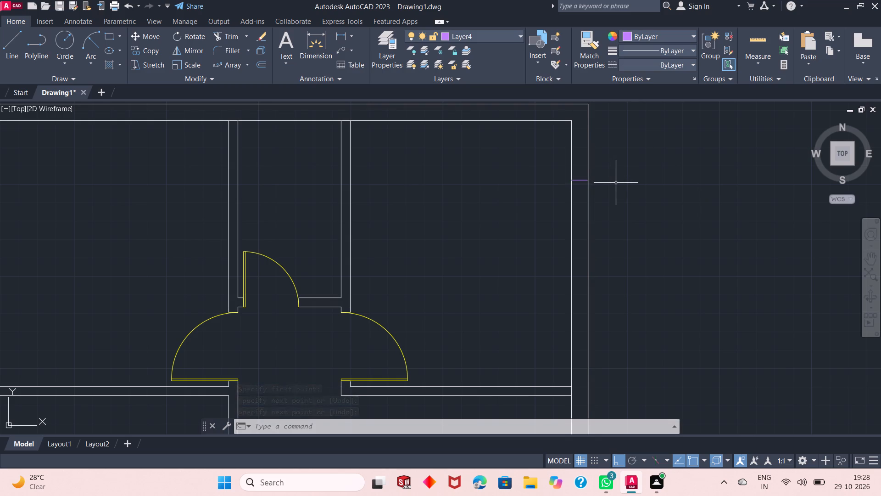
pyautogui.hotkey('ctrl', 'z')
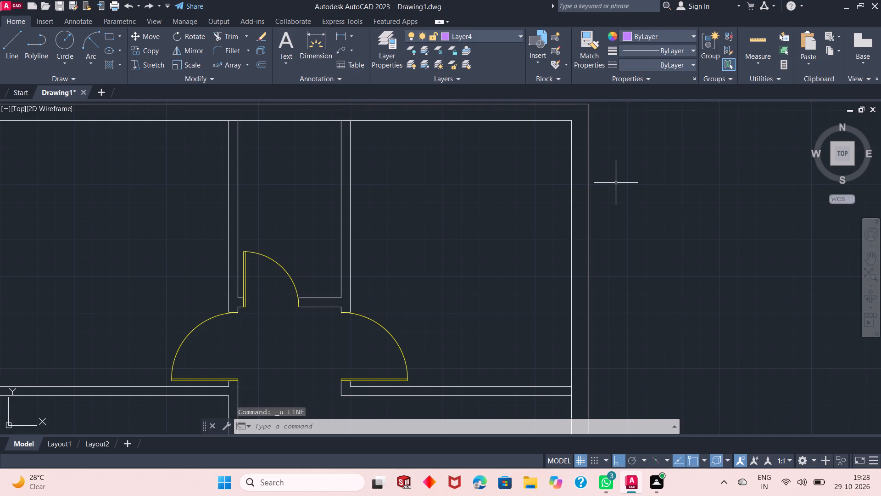
# Draw a horizontal line across the east wall of the north-east room as the upper end of a window.
pyautogui.write('l')
pyautogui.press('space')
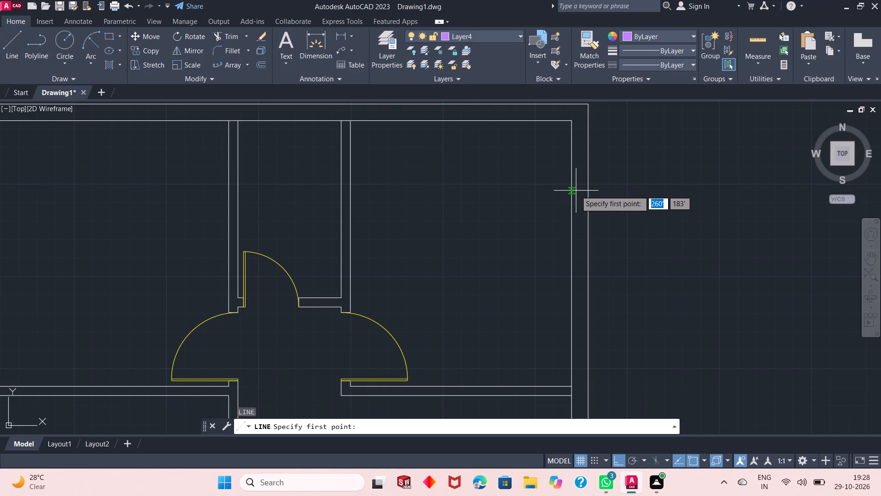
pyautogui.moveTo(570, 190); pyautogui.dragTo(588, 193)
pyautogui.click(588, 193)
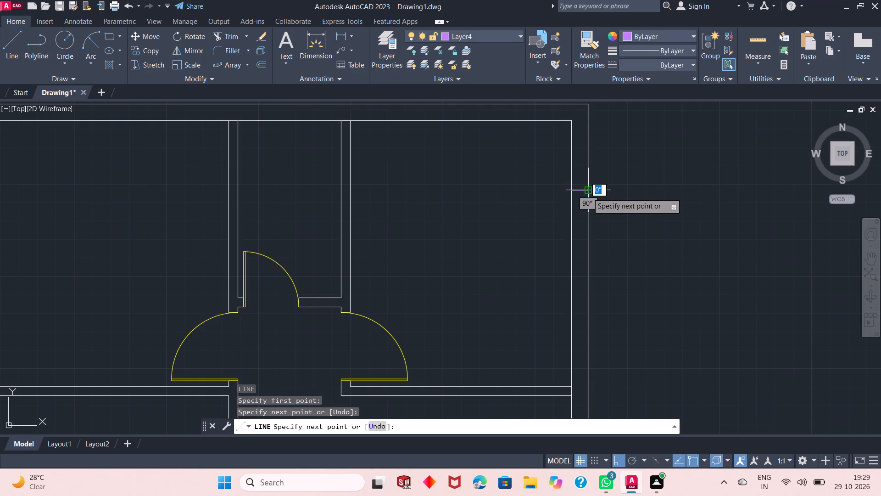
pyautogui.press('Return')
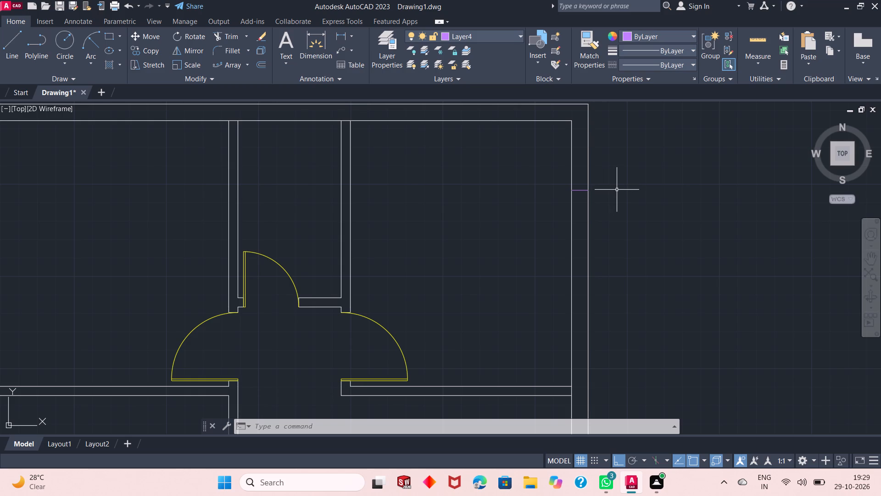
# Offset the upper end line of the north-east room's window 5' downward to mark its lower end.
pyautogui.click(262, 68)
pyautogui.press('space')
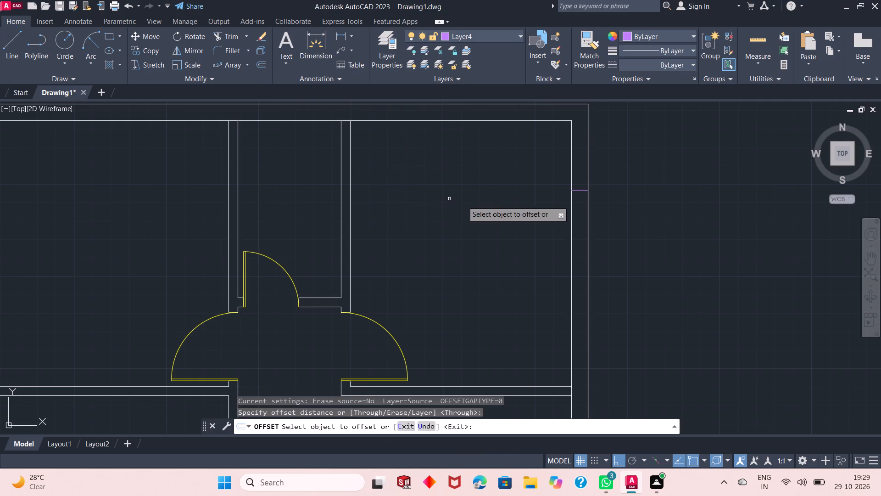
pyautogui.click(583, 191)
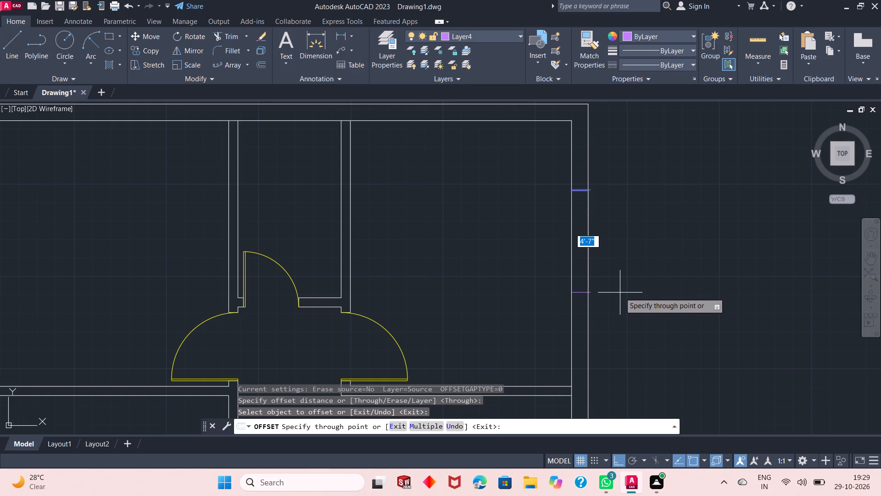
pyautogui.press('5')
pyautogui.press("'")
pyautogui.press('Return')
pyautogui.press('space')
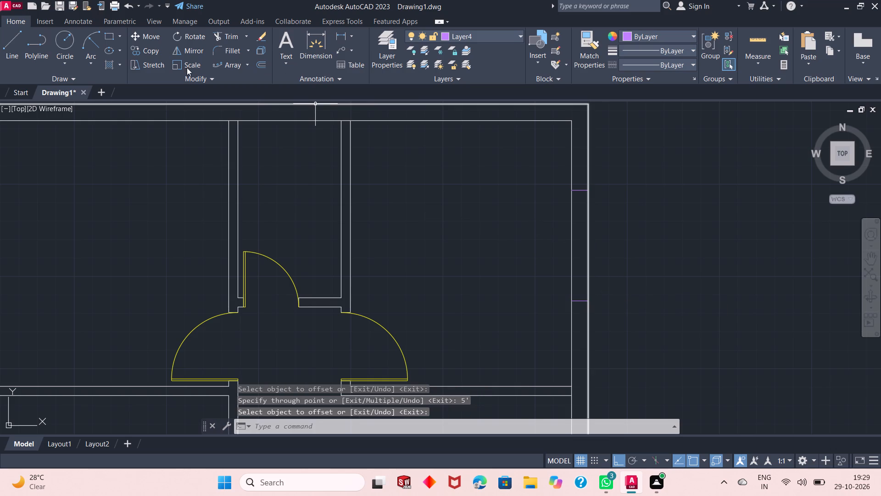
# Draw a vertical centre line between the midpoints of the two end lines of the north-east room's east wall window.
pyautogui.click(11, 39)
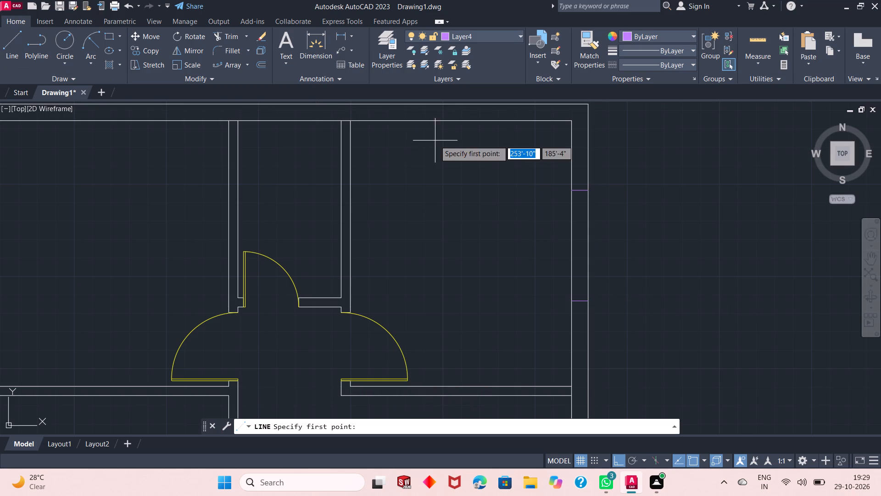
pyautogui.click(579, 193)
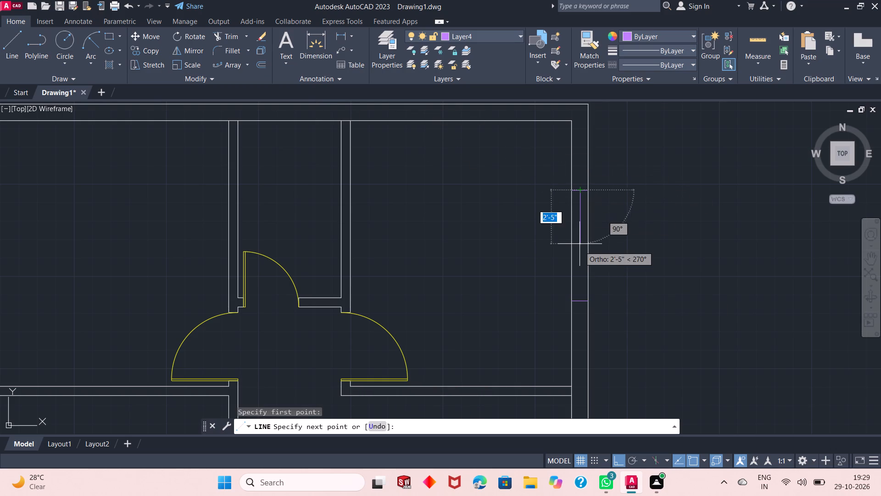
pyautogui.click(580, 302)
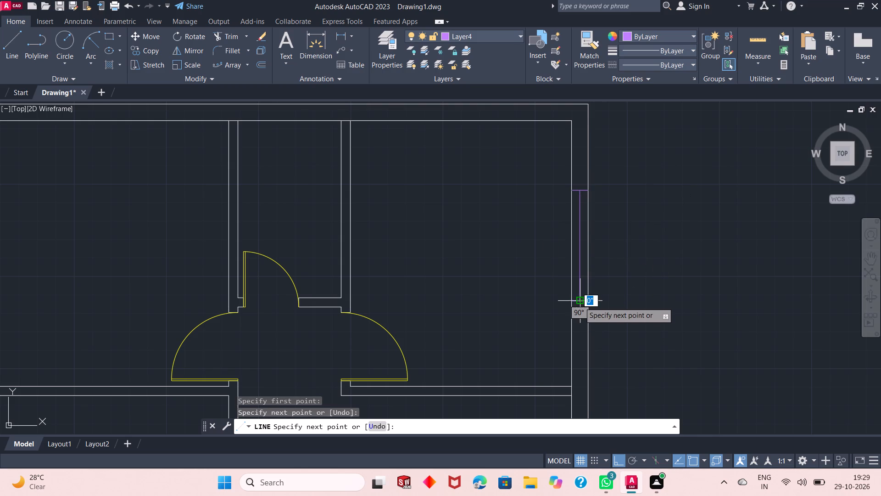
pyautogui.press('space')
# Offset the centre line of the north-east room's window by 2" to each side.
pyautogui.keyDown('ctrl'); pyautogui.scroll(1, 585, 264); pyautogui.keyUp('ctrl')
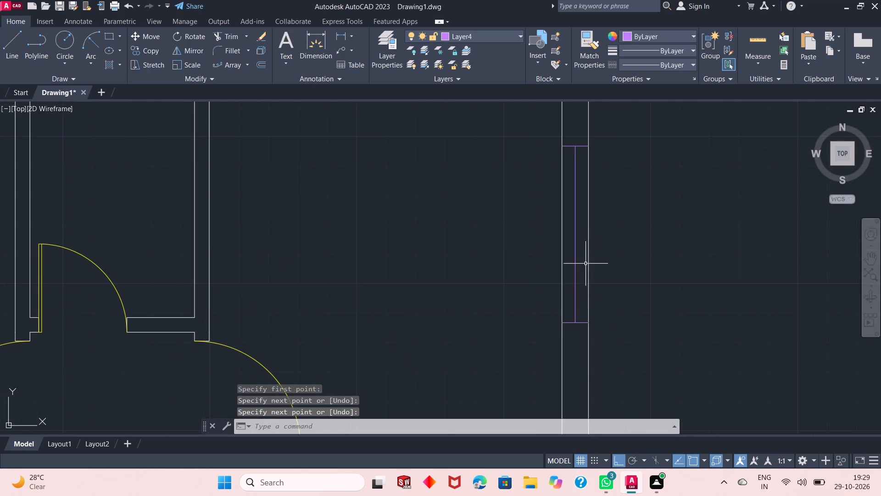
pyautogui.click(261, 65)
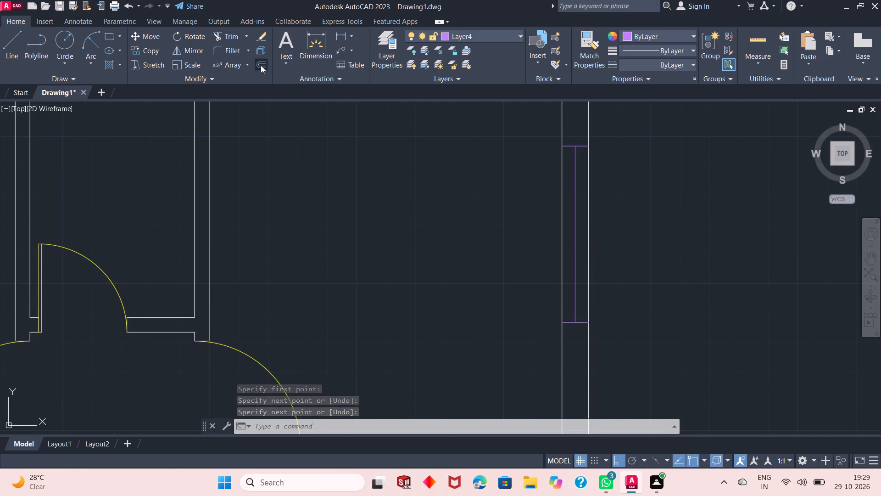
pyautogui.press('space')
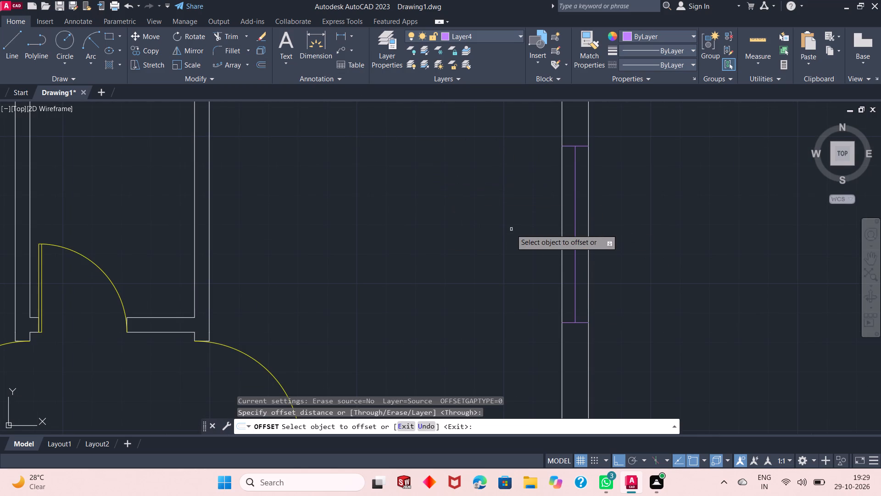
pyautogui.click(576, 261)
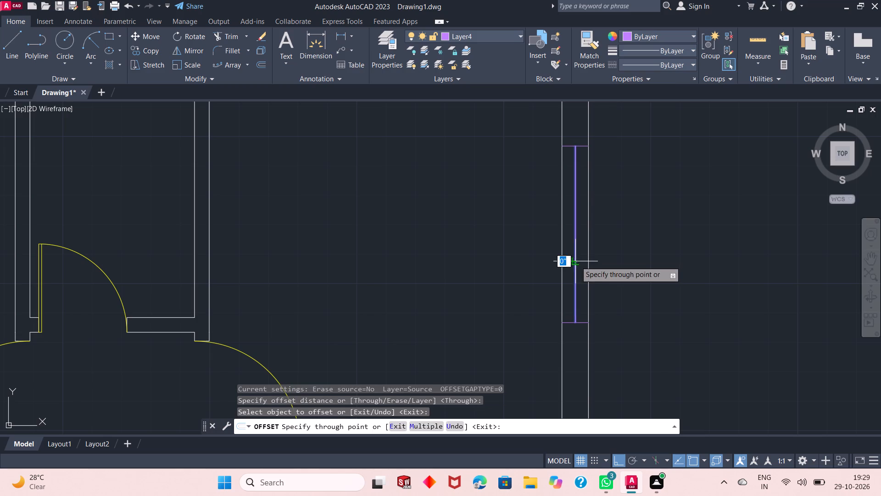
pyautogui.write('2"')
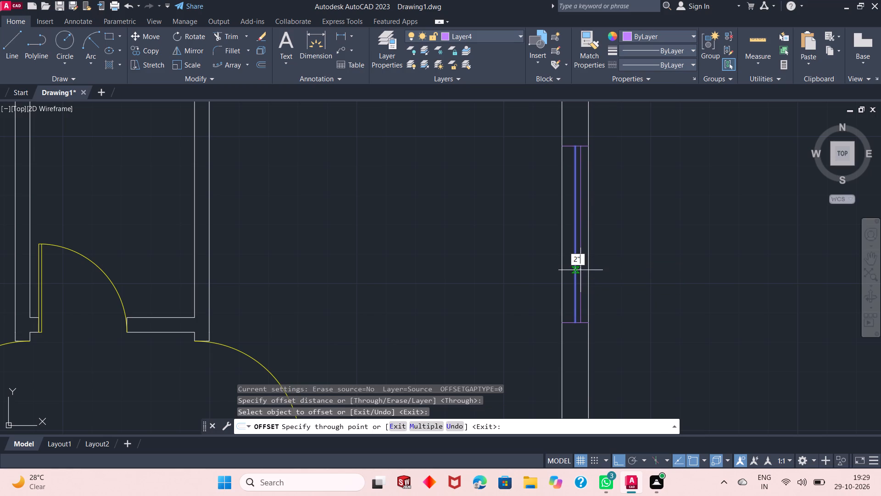
pyautogui.press('Return')
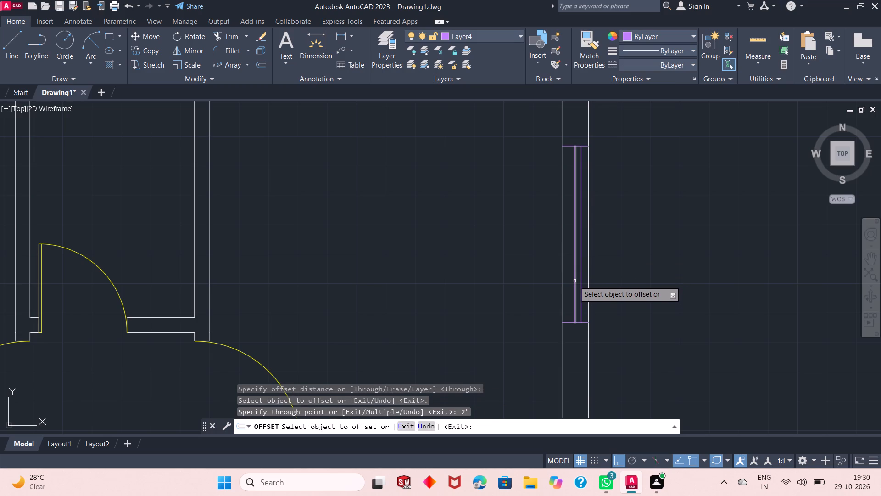
pyautogui.click(574, 281)
pyautogui.write('2"')
pyautogui.press('Return')
pyautogui.press('space')
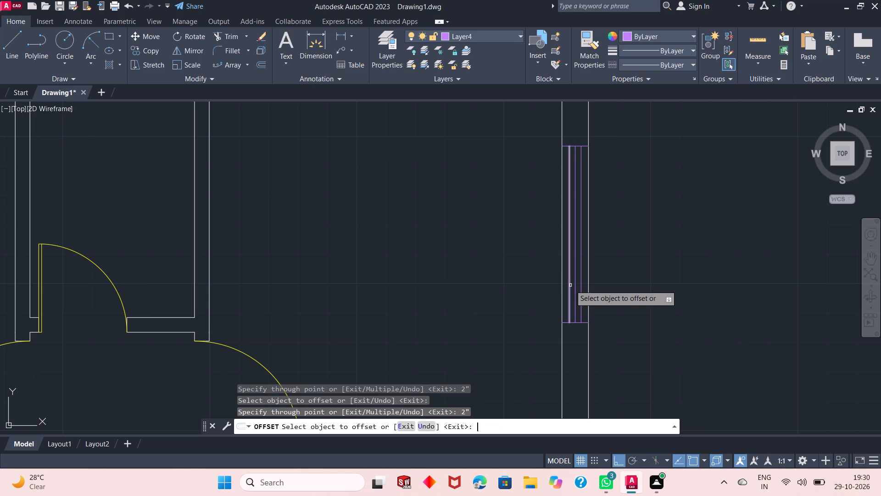
# Delete the centre line of the north-east room's window, keeping its two offset lines.
pyautogui.click(574, 281)
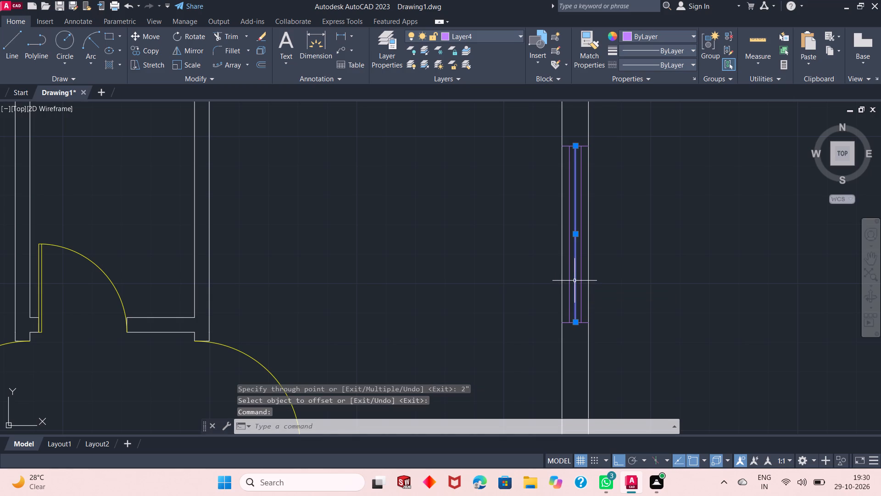
pyautogui.press('Delete')
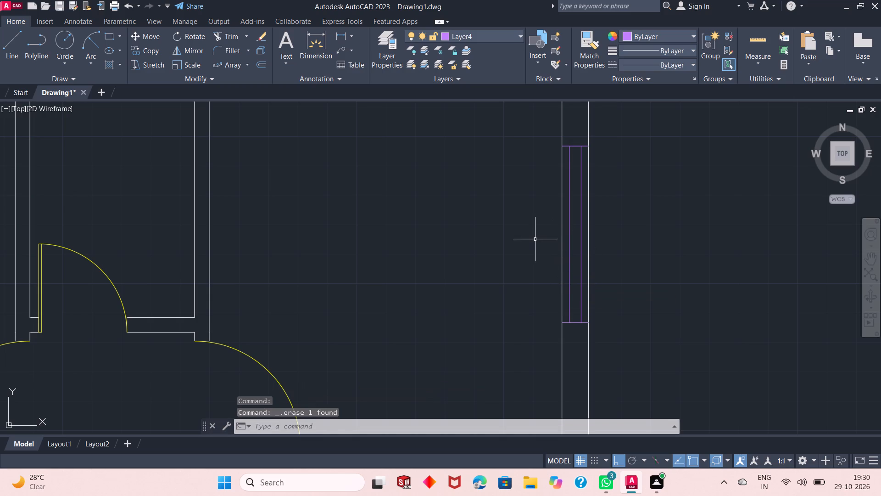
# Draw a vertical line across the north wall above the narrow middle room as one end of a window.
pyautogui.keyDown('ctrl'); pyautogui.scroll(-3, 535, 239); pyautogui.keyUp('ctrl')
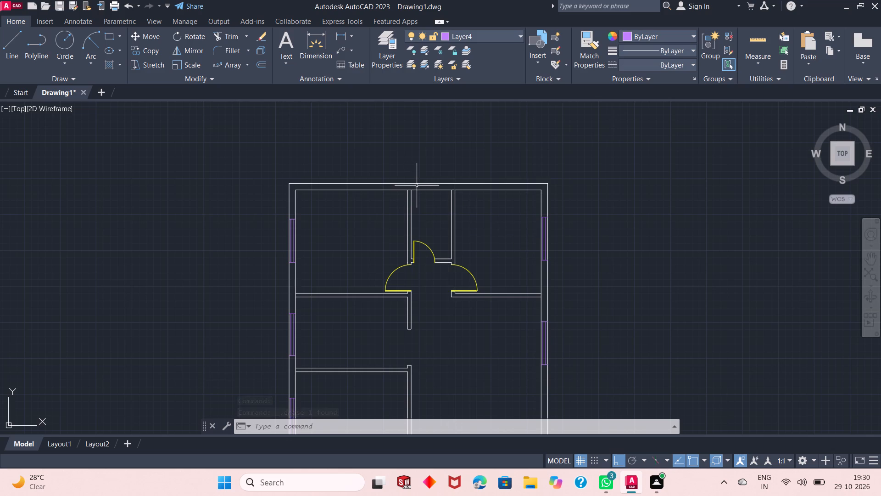
pyautogui.keyDown('ctrl'); pyautogui.scroll(4, 417, 186); pyautogui.keyUp('ctrl')
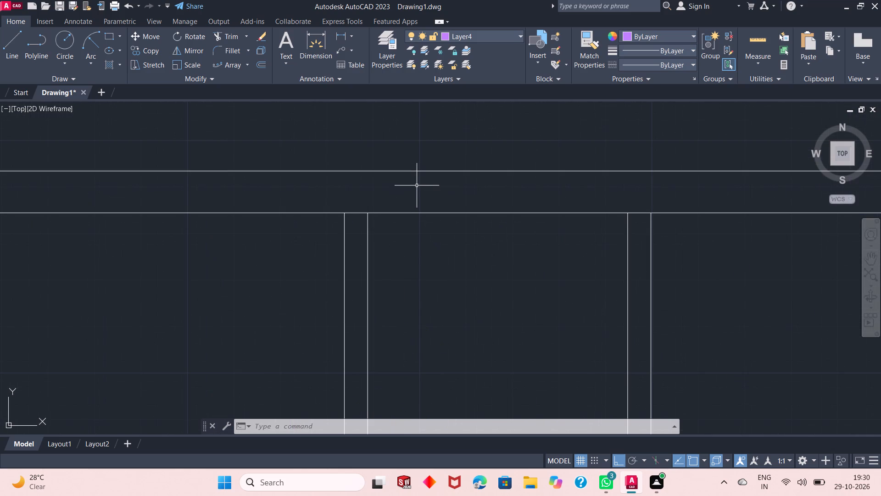
pyautogui.click(13, 40)
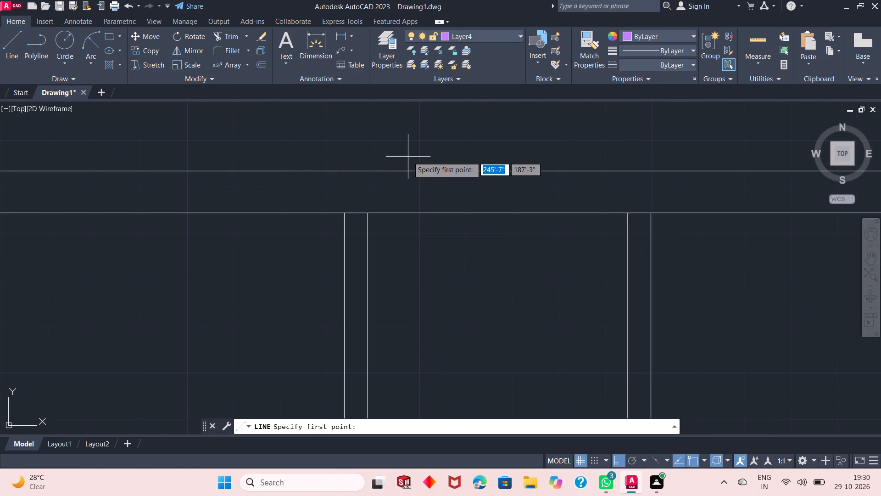
pyautogui.click(447, 172)
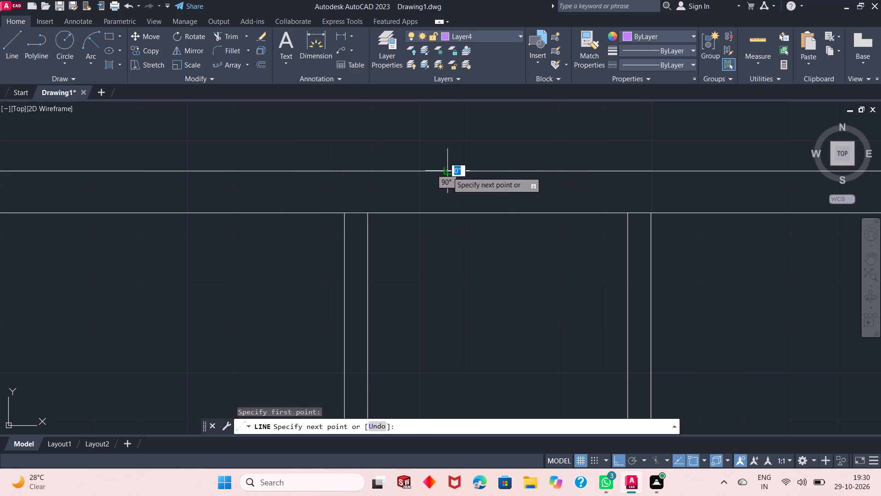
pyautogui.click(448, 211)
pyautogui.press('space')
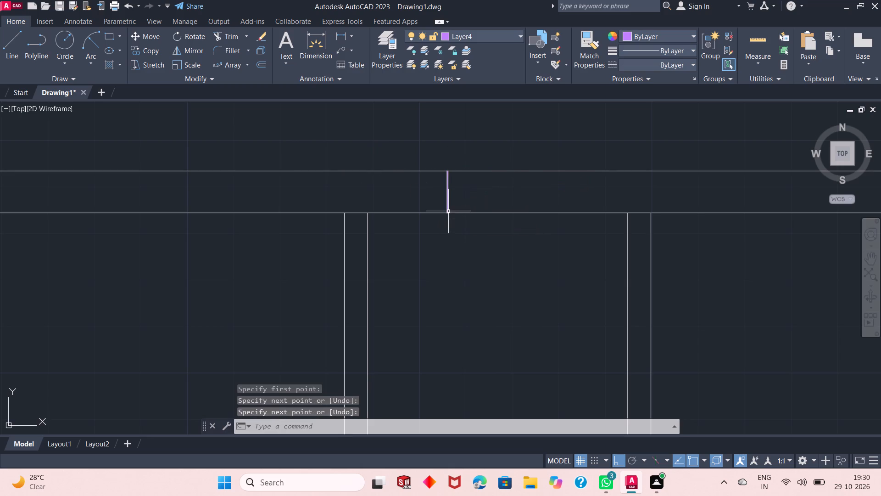
# Offset the window end line on the north wall above the narrow middle room to mark the window's other end.
pyautogui.click(263, 64)
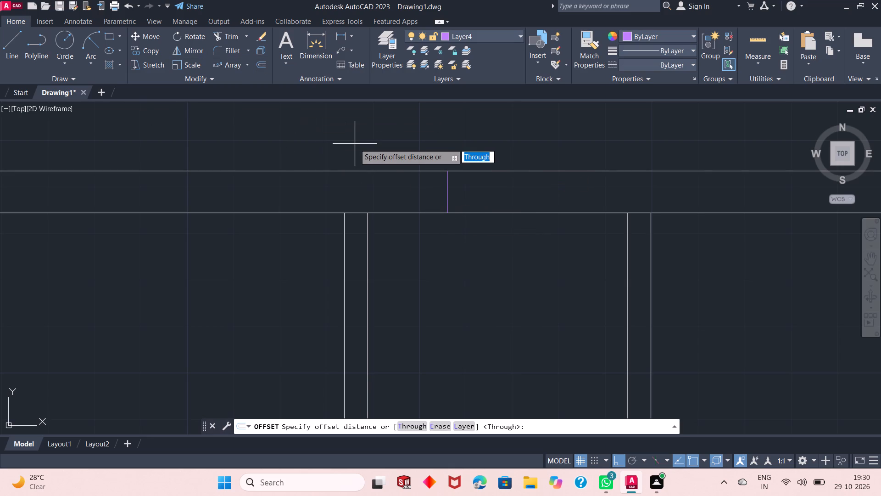
pyautogui.press('space')
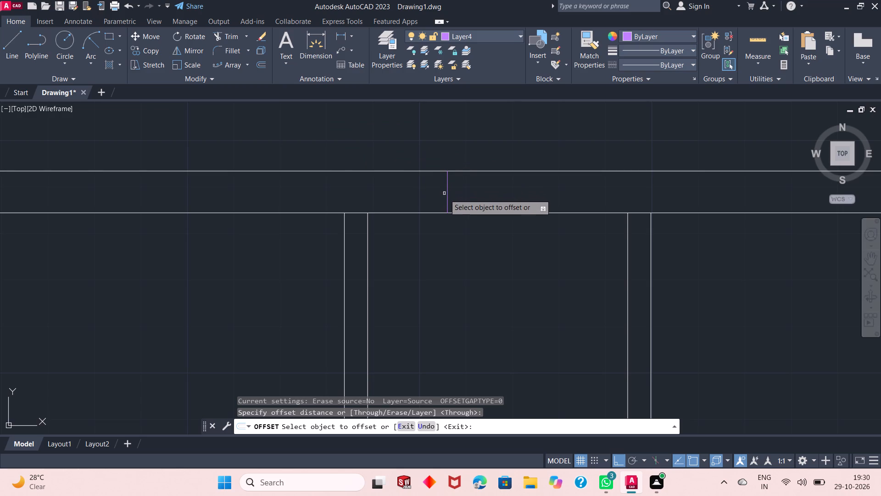
pyautogui.click(448, 197)
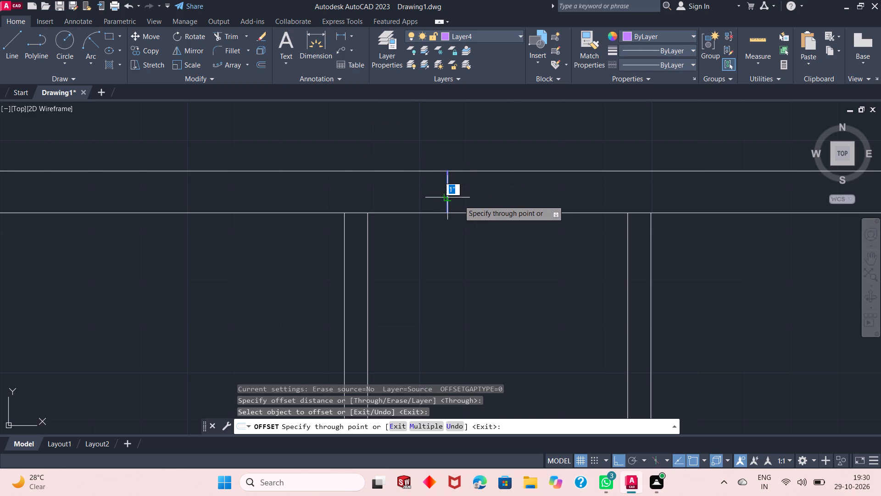
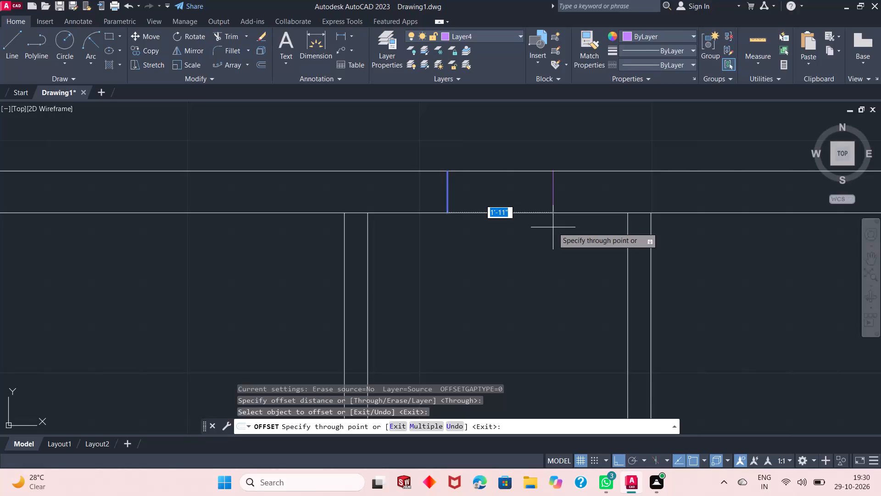
# Offset the vertical window end line 2' along the top exterior wall, toward the east.
pyautogui.write("2'")
pyautogui.press('Return')
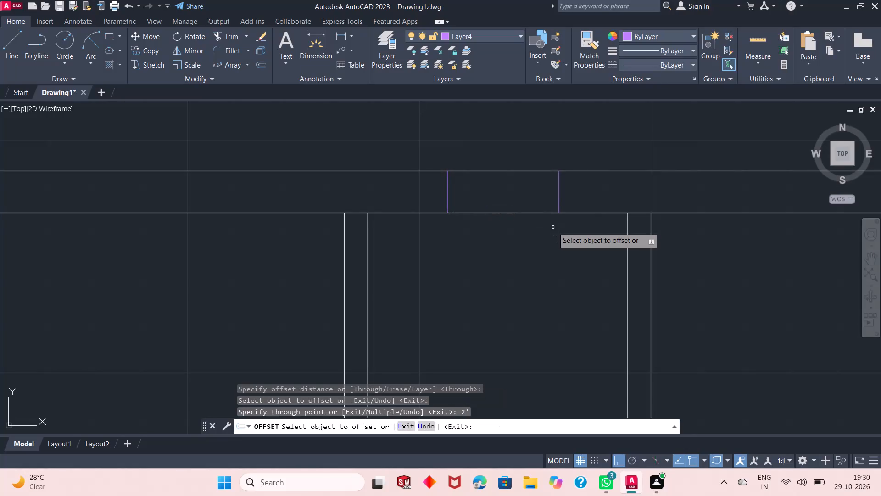
pyautogui.press('space')
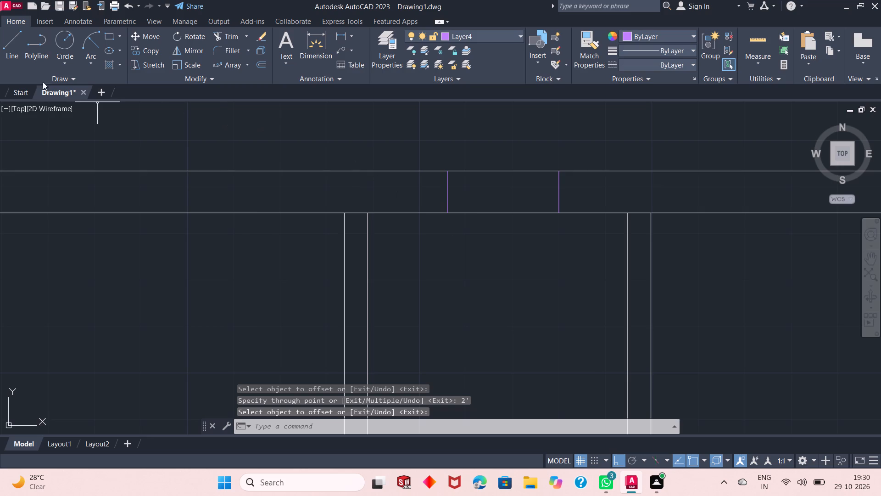
# Draw a horizontal line about 2' long across the window opening in the top wall, joining its two end lines.
pyautogui.click(13, 55)
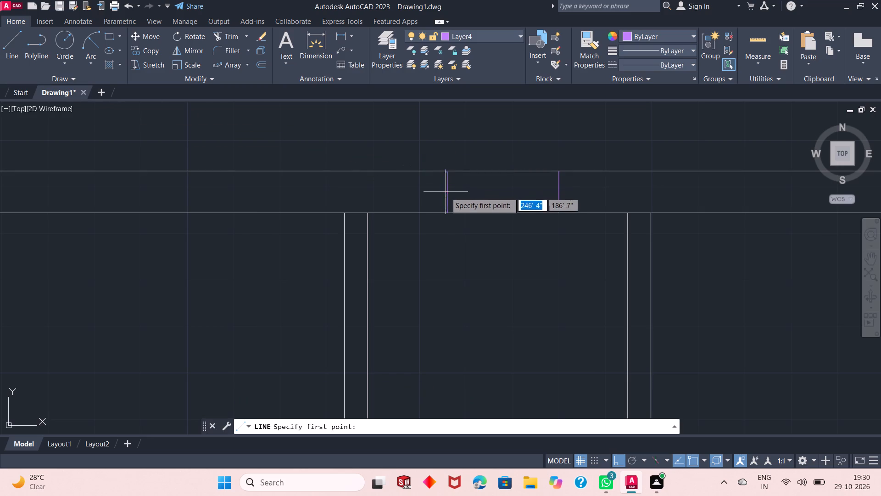
pyautogui.moveTo(447, 194); pyautogui.dragTo(578, 184)
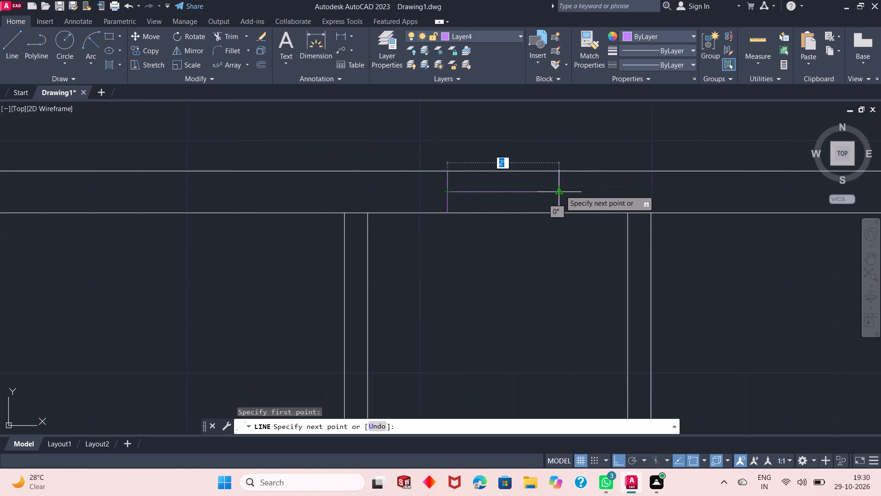
pyautogui.click(560, 190)
pyautogui.press('space')
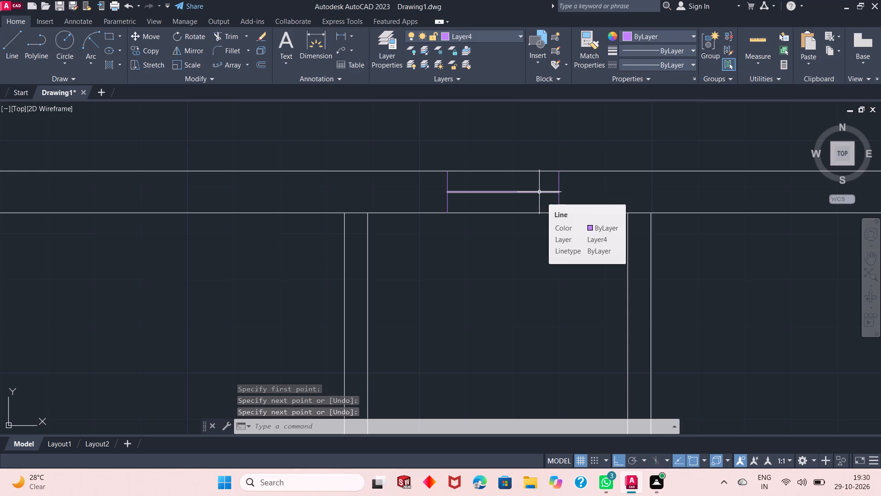
pyautogui.click(539, 192)
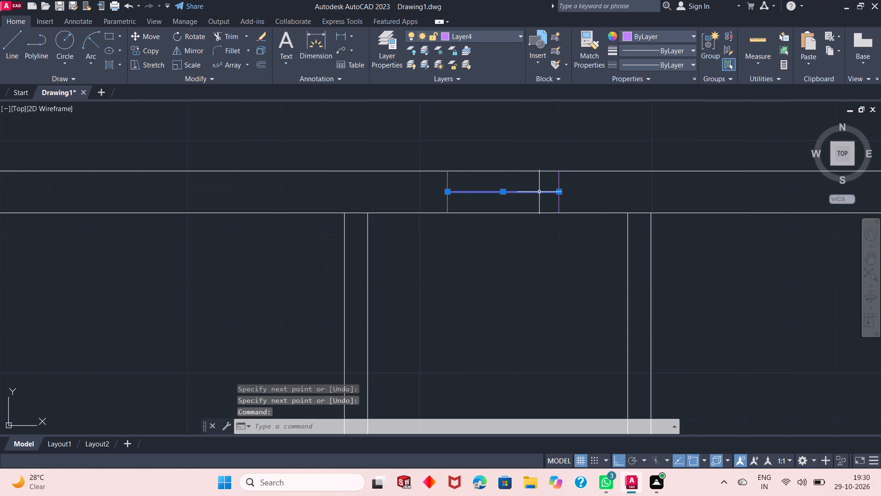
pyautogui.press('Escape')
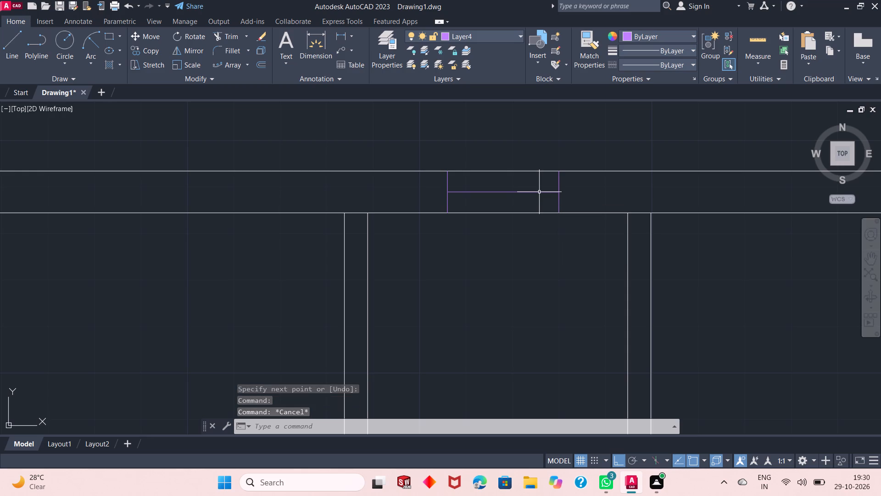
# Offset the window's horizontal centre line 2" to both sides, above and below.
pyautogui.click(257, 64)
pyautogui.press('space')
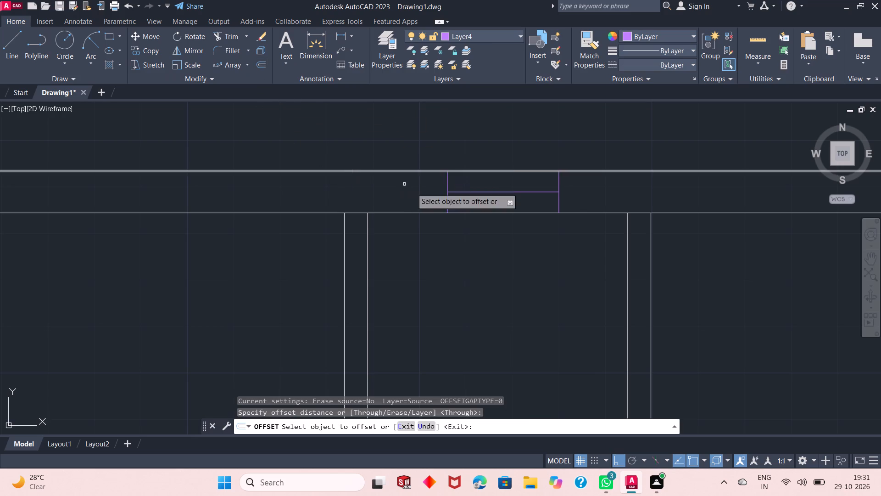
pyautogui.click(506, 192)
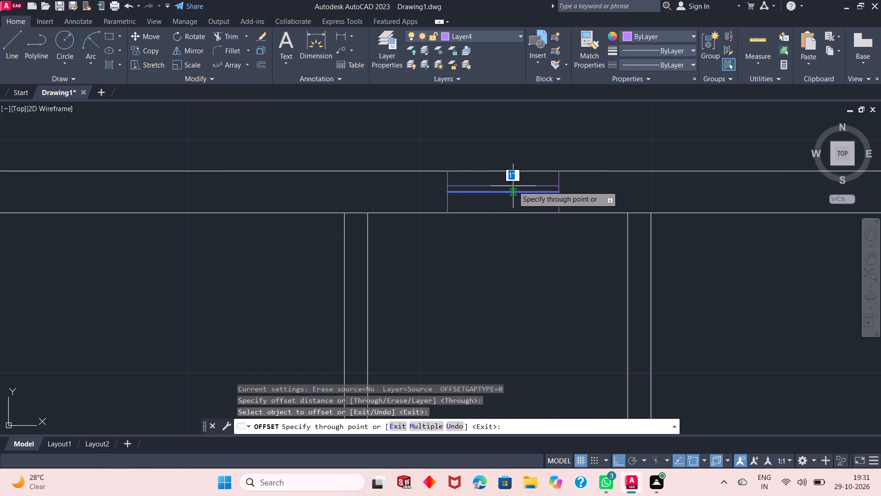
pyautogui.write('2"')
pyautogui.press('Return')
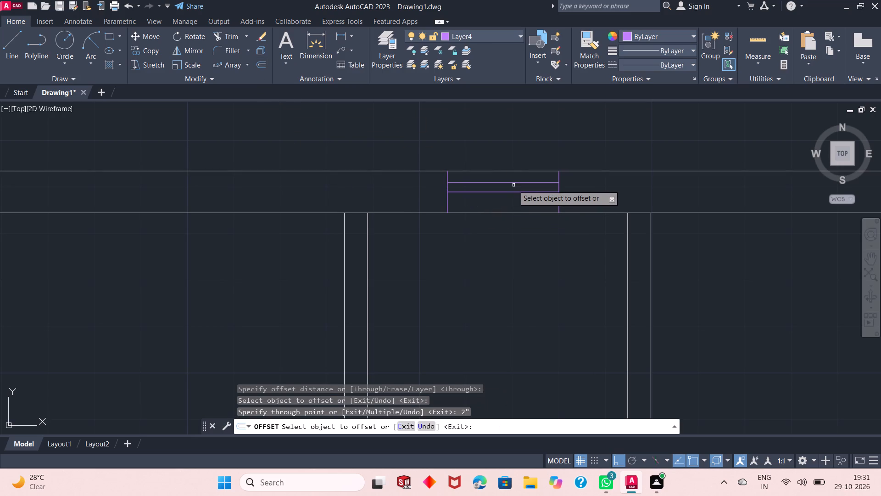
pyautogui.click(513, 192)
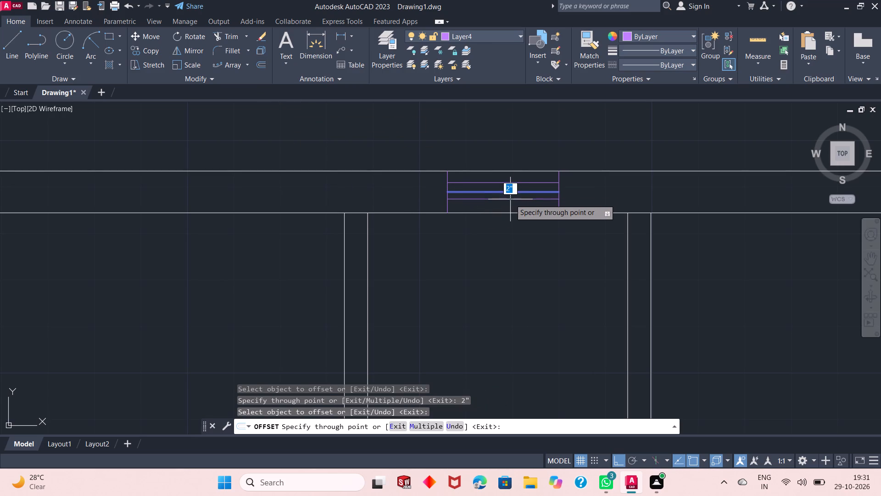
pyautogui.write('2"')
pyautogui.press('Return')
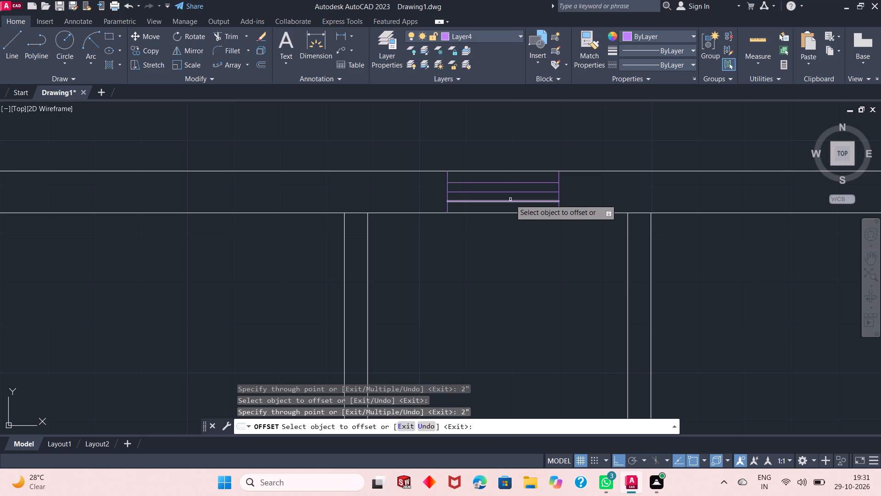
pyautogui.press('Escape')
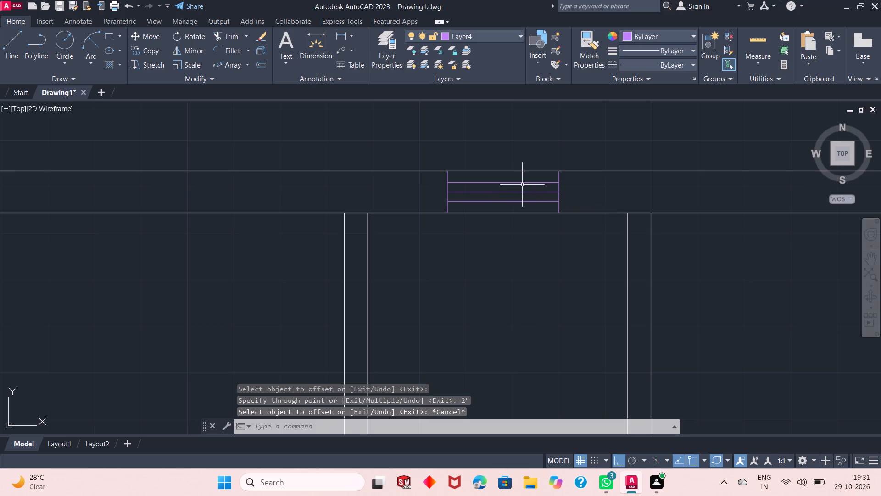
# Delete the horizontal centre line of the top wall window, keeping the two offset lines.
pyautogui.click(522, 188)
pyautogui.click(507, 196)
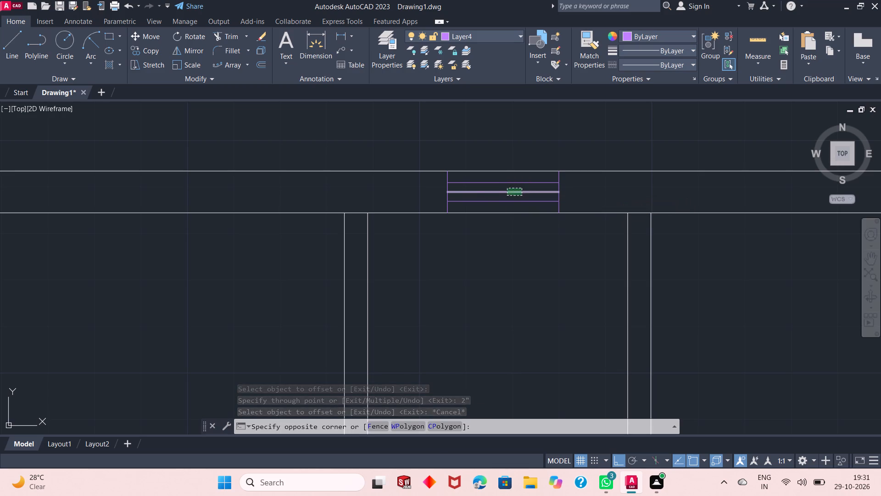
pyautogui.press('Delete')
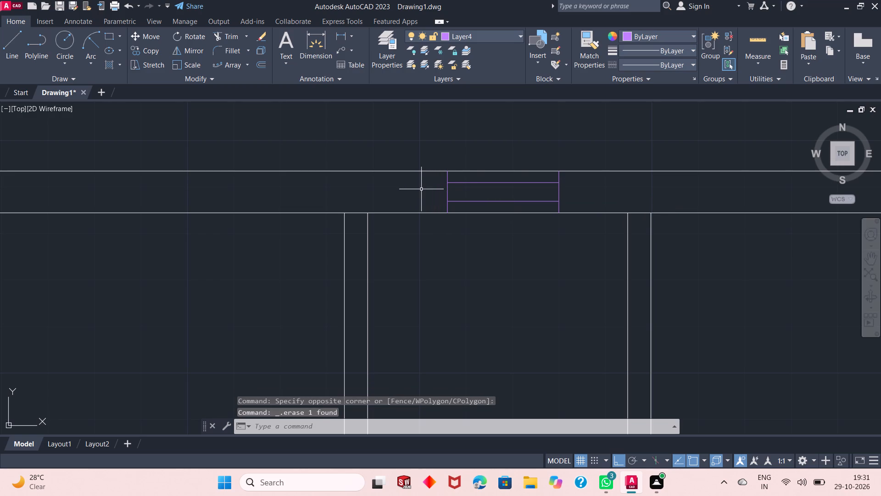
# Examine the floor plan's windows, doors and rooms around the new top wall window.
pyautogui.keyDown('ctrl'); pyautogui.scroll(-1, 420, 190); pyautogui.keyUp('ctrl')
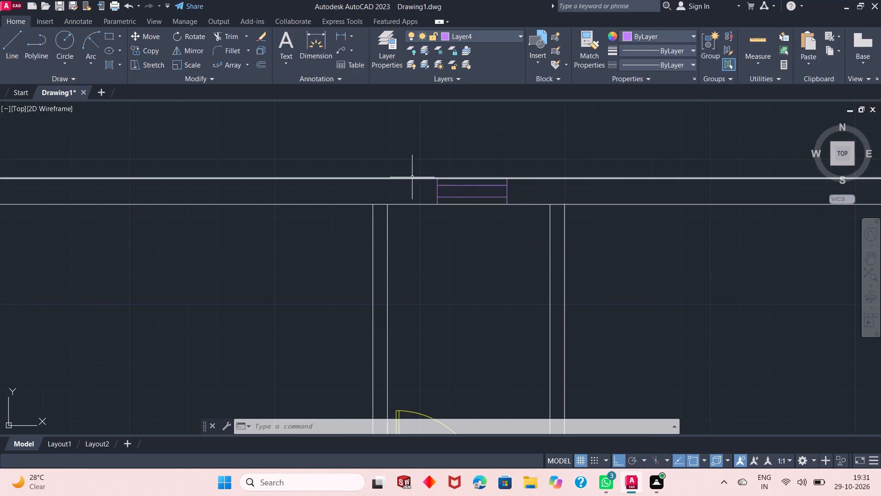
pyautogui.keyDown('ctrl'); pyautogui.scroll(-1, 449, 162); pyautogui.keyUp('ctrl')
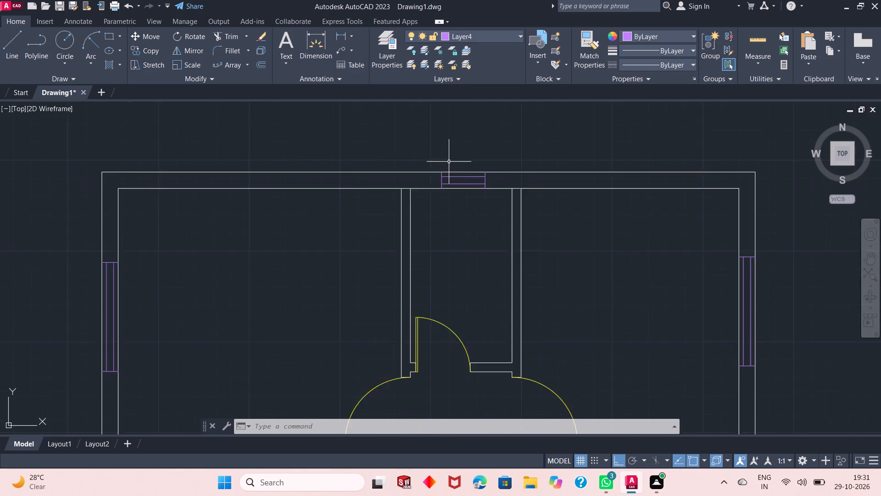
pyautogui.keyDown('ctrl'); pyautogui.scroll(-1, 449, 162); pyautogui.keyUp('ctrl')
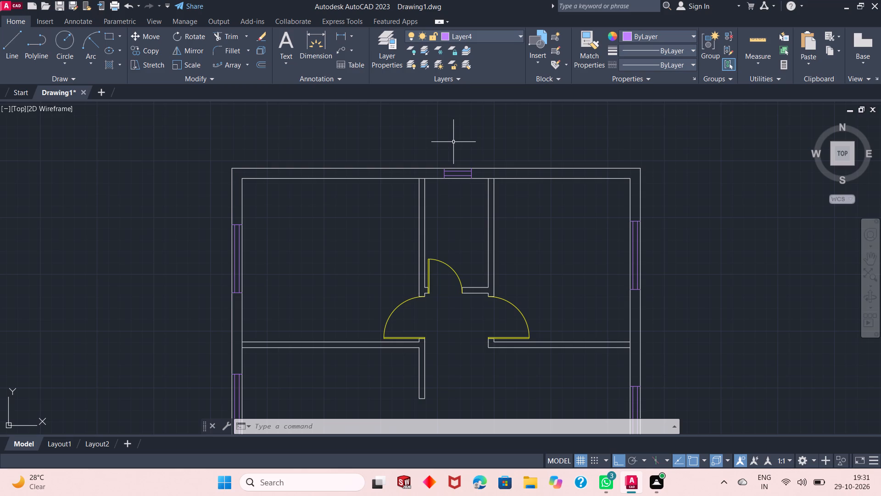
pyautogui.keyDown('ctrl'); pyautogui.scroll(-1, 453, 142); pyautogui.keyUp('ctrl')
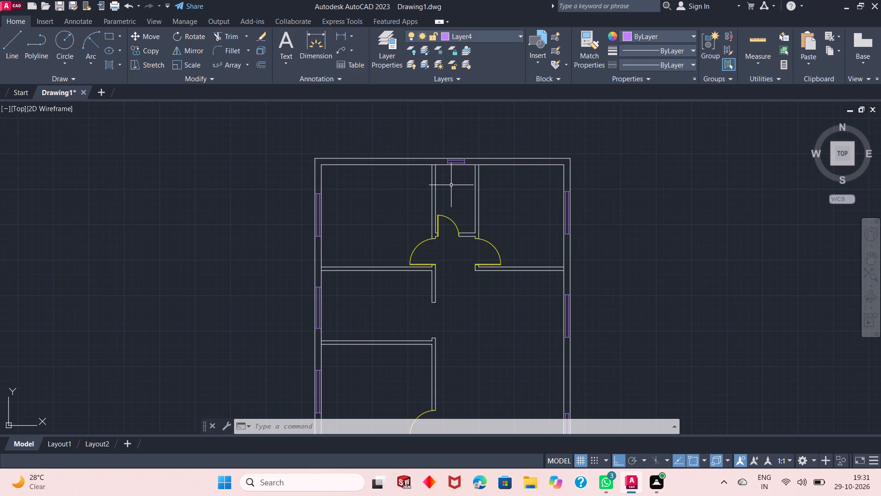
pyautogui.keyDown('ctrl'); pyautogui.scroll(2, 451, 185); pyautogui.keyUp('ctrl')
pyautogui.keyDown('ctrl'); pyautogui.scroll(-1, 451, 185); pyautogui.keyUp('ctrl')
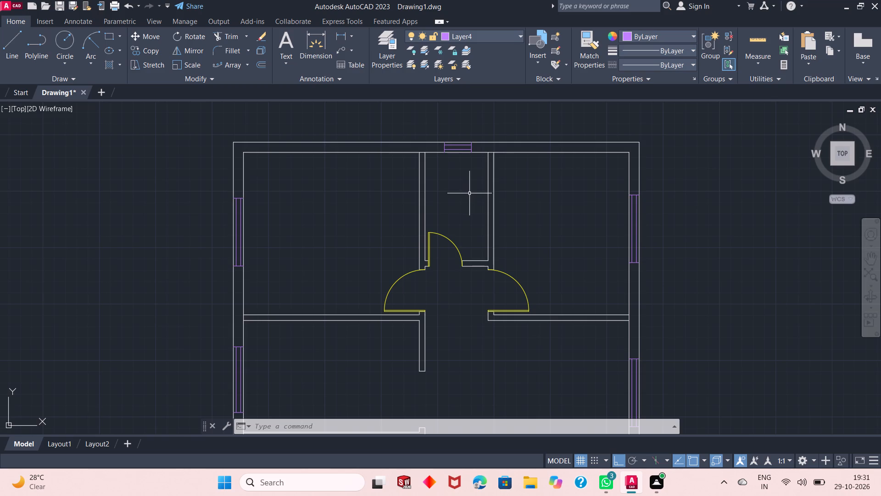
pyautogui.keyDown('ctrl'); pyautogui.scroll(3, 469, 193); pyautogui.keyUp('ctrl')
pyautogui.keyDown('ctrl'); pyautogui.scroll(-3, 469, 193); pyautogui.keyUp('ctrl')
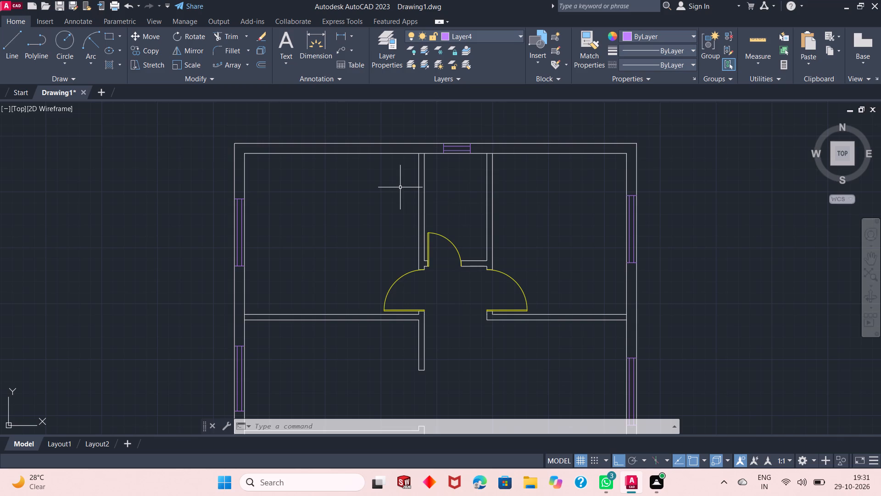
pyautogui.keyDown('ctrl'); pyautogui.scroll(-2, 400, 187); pyautogui.keyUp('ctrl')
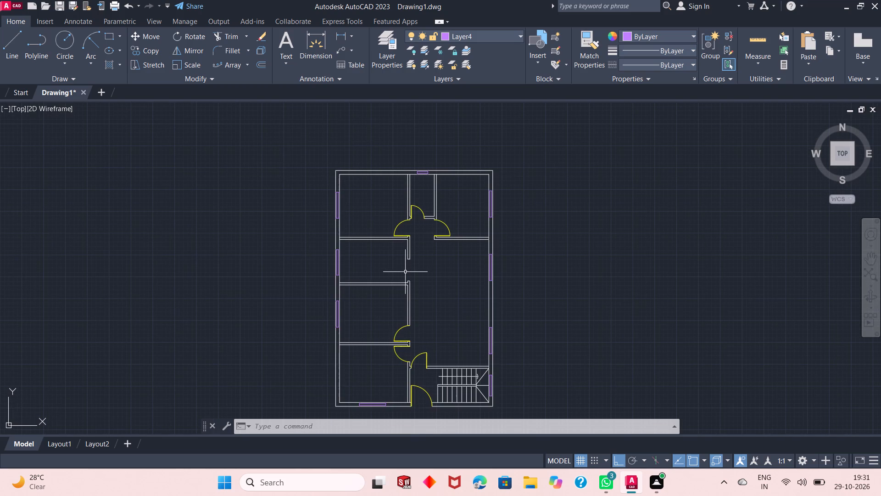
pyautogui.keyDown('ctrl'); pyautogui.scroll(1, 406, 272); pyautogui.keyUp('ctrl')
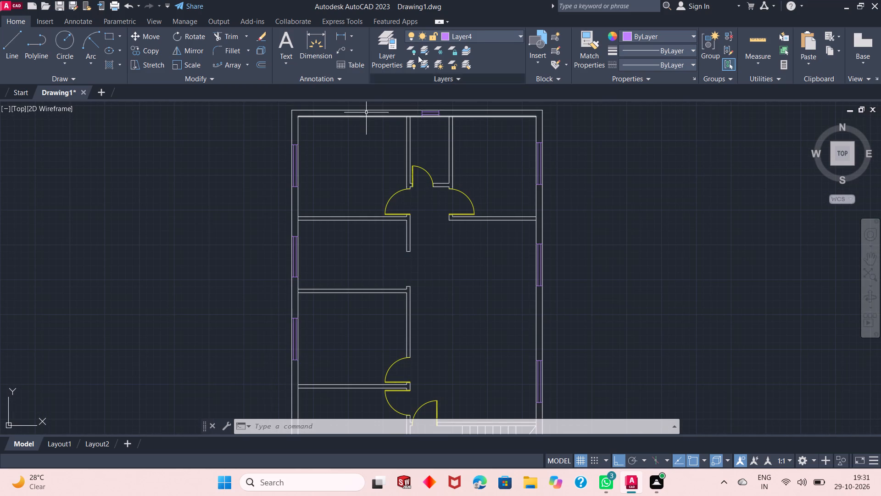
# Make Layer2 the current layer.
pyautogui.click(490, 34)
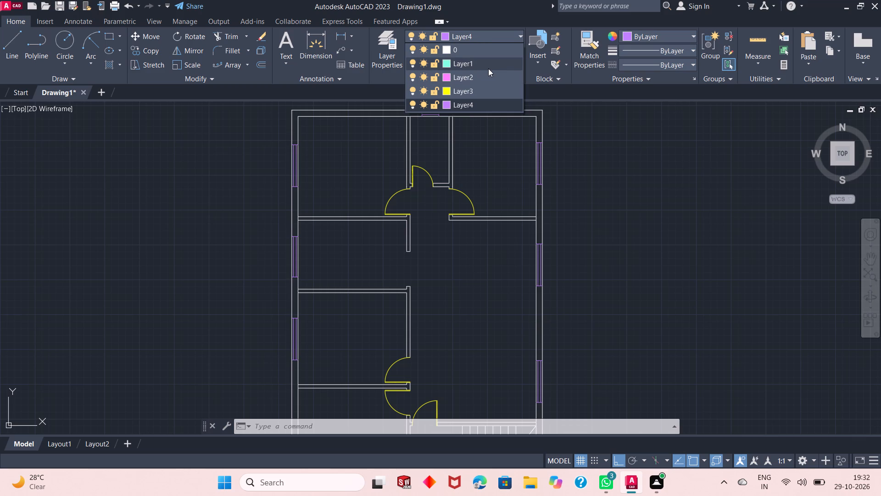
pyautogui.click(490, 68)
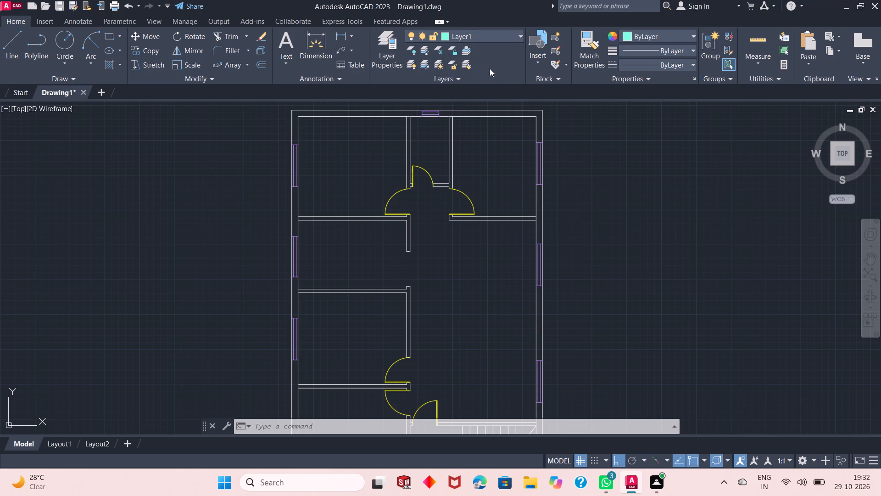
pyautogui.click(498, 32)
pyautogui.click(477, 79)
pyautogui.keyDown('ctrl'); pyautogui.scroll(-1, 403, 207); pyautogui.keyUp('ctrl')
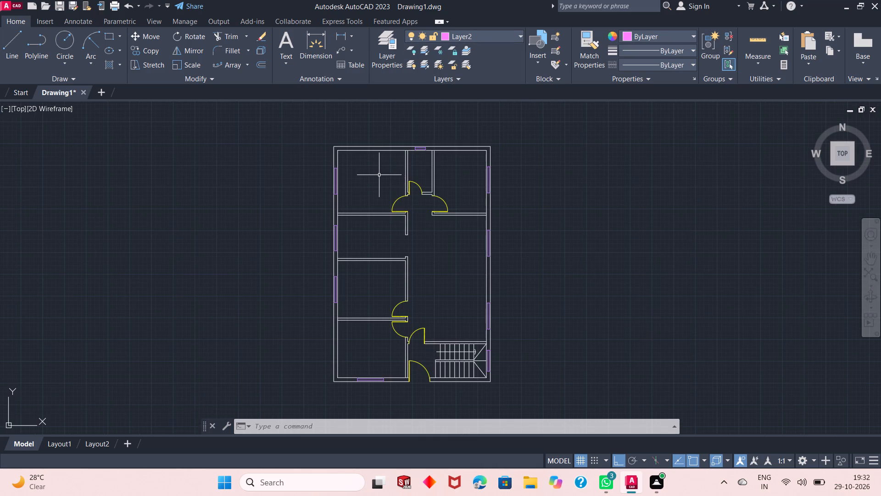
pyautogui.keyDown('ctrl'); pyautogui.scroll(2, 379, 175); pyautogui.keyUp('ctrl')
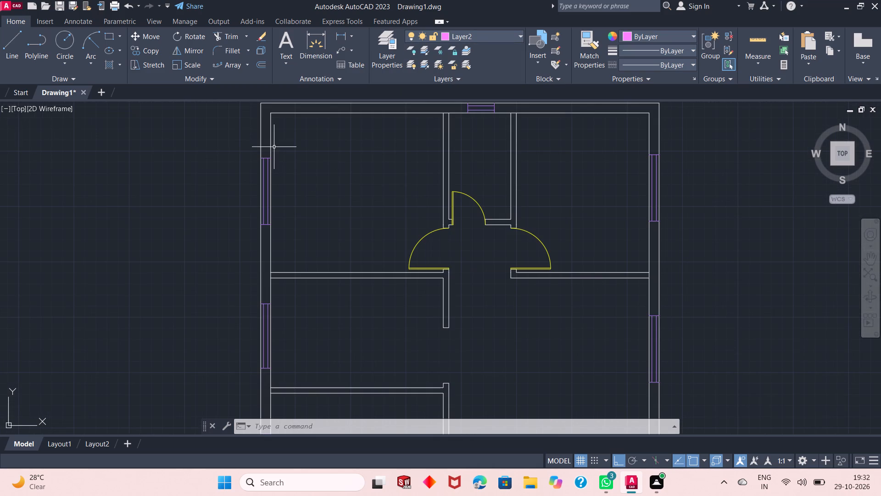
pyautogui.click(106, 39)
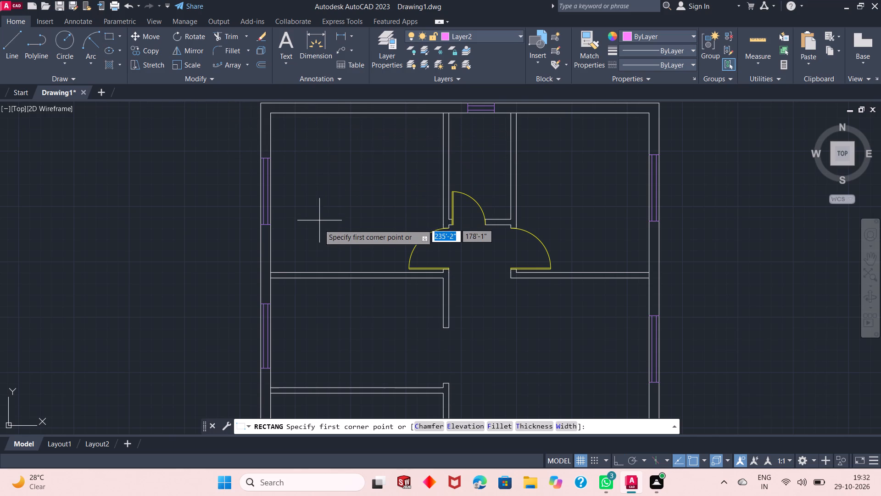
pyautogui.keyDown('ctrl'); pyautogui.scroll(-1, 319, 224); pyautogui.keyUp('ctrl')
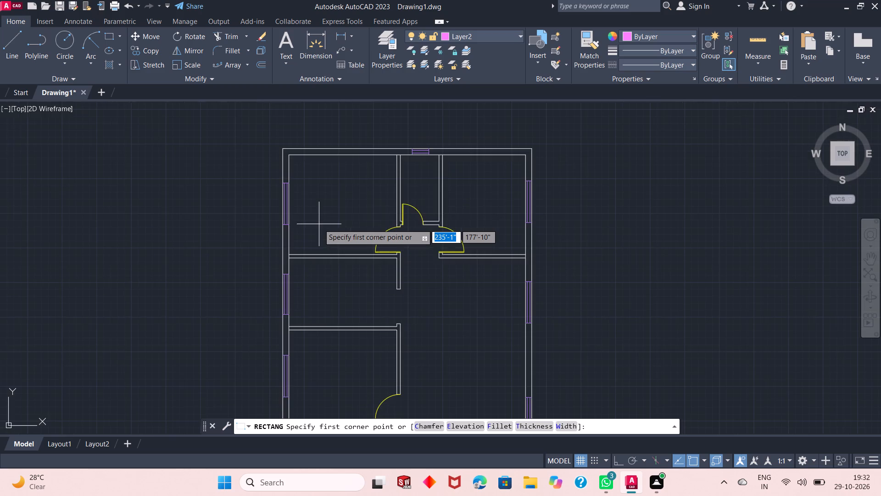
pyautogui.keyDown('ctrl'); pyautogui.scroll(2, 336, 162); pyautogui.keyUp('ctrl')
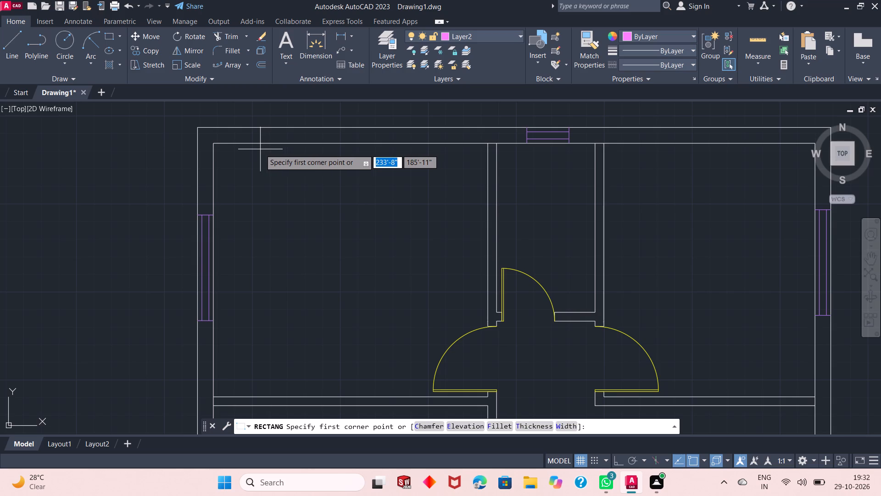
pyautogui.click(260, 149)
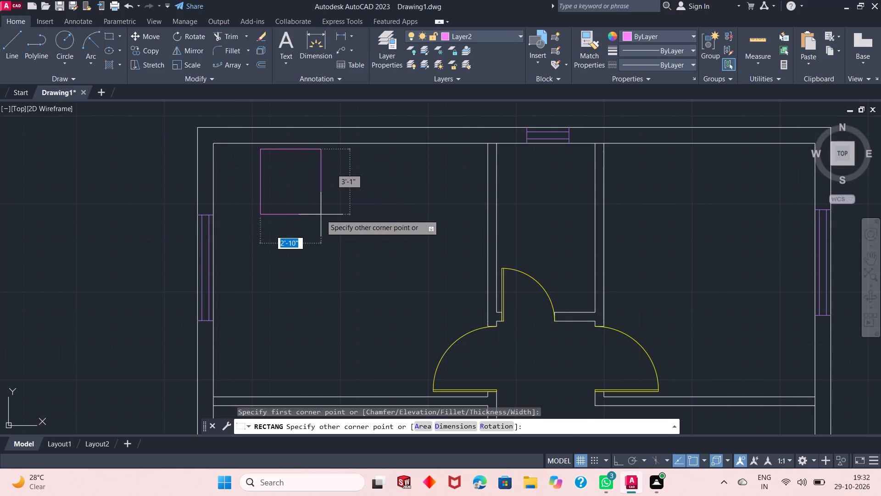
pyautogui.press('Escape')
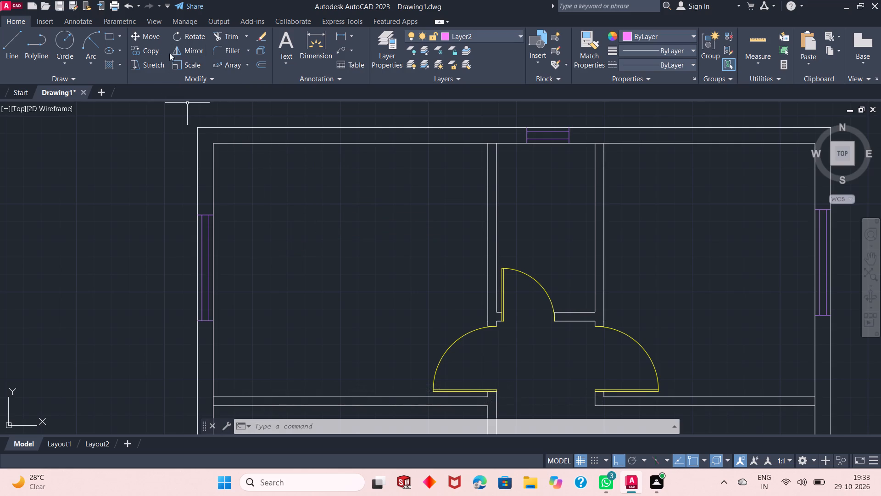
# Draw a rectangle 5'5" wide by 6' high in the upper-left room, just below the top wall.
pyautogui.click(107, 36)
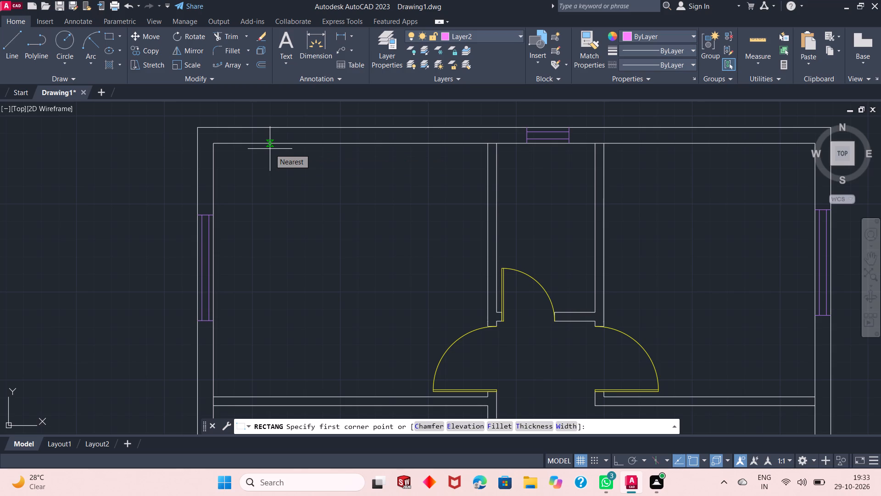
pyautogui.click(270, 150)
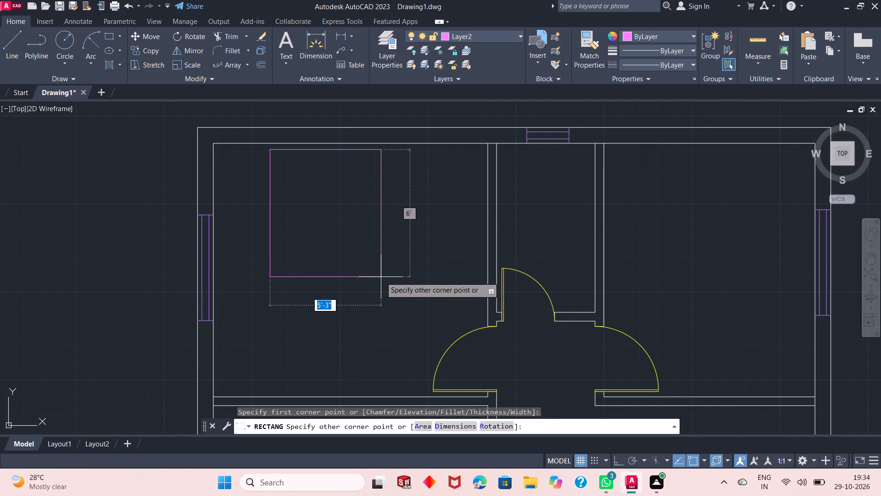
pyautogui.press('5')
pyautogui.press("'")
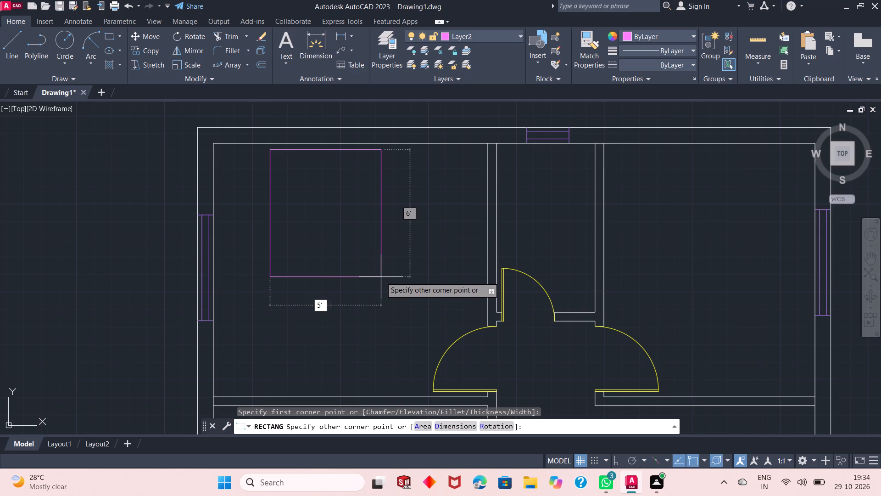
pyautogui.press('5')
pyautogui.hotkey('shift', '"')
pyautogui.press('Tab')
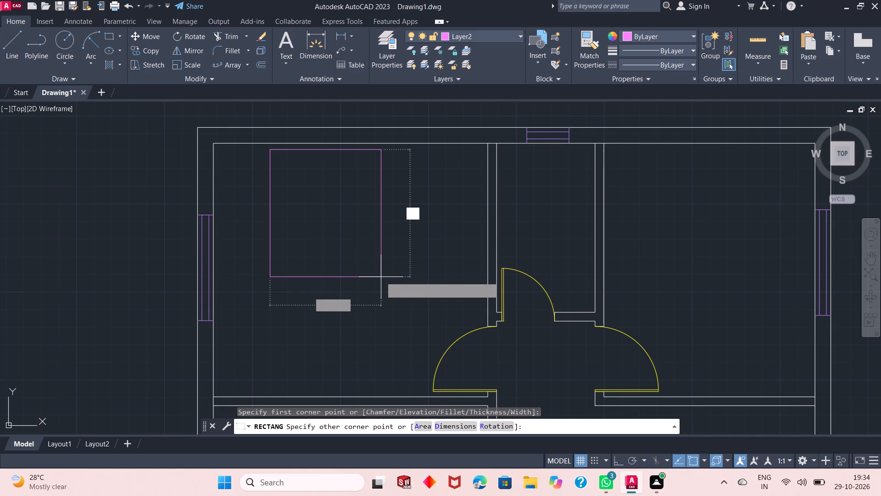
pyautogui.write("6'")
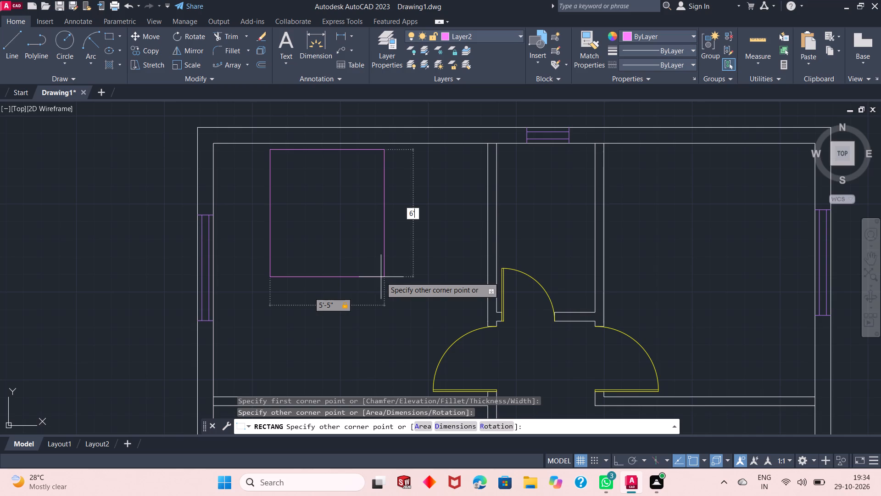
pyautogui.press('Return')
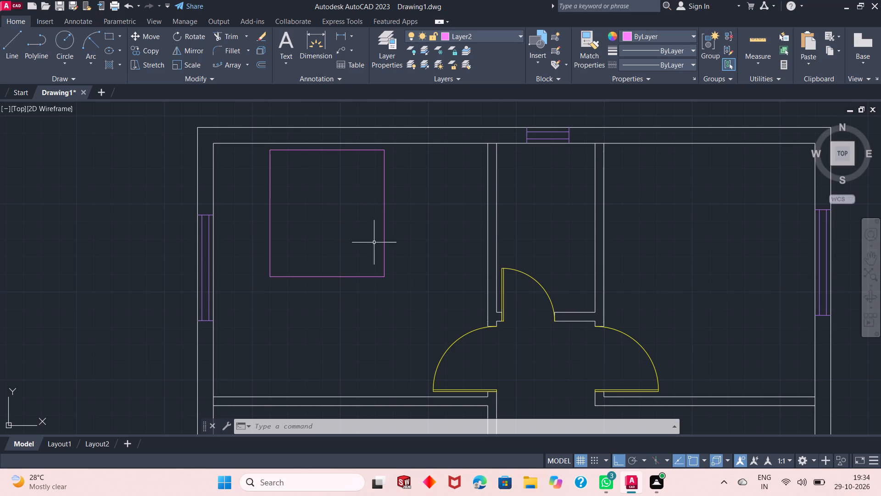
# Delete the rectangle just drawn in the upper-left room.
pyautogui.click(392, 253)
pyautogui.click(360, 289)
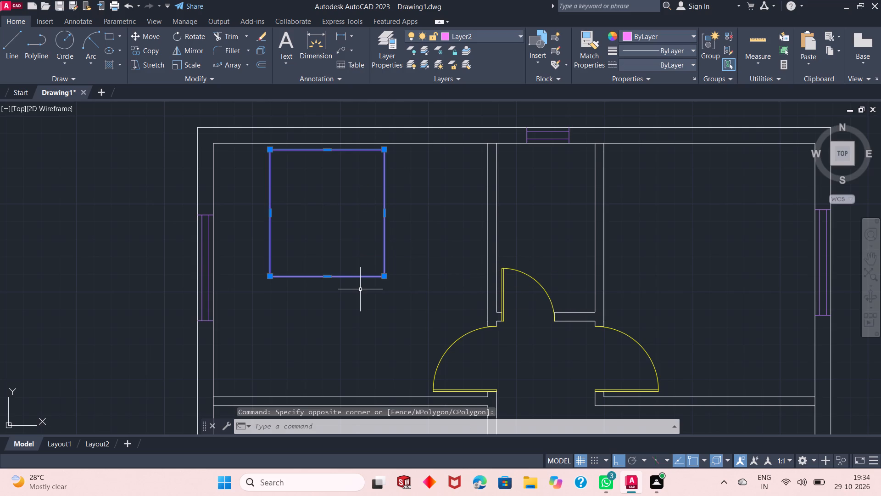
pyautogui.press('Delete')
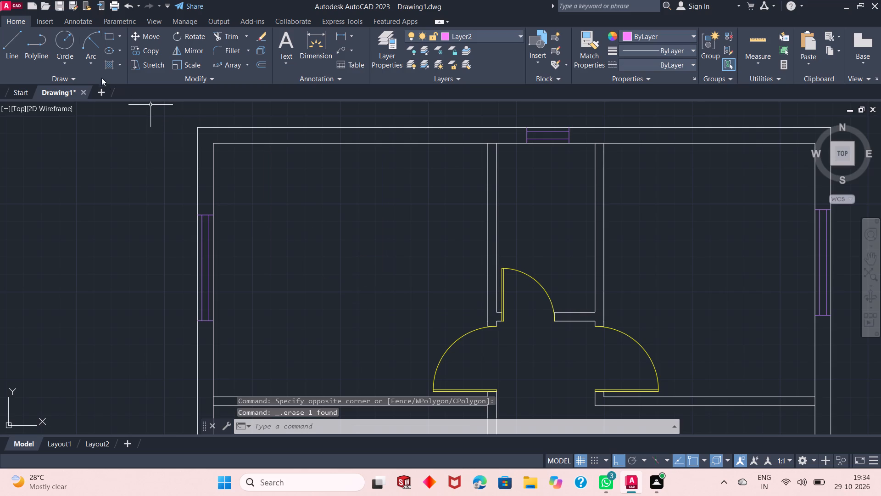
# Draw a bed rectangle about 5'-5" by 6' in the upper-left room, slightly below the top wall.
pyautogui.click(106, 40)
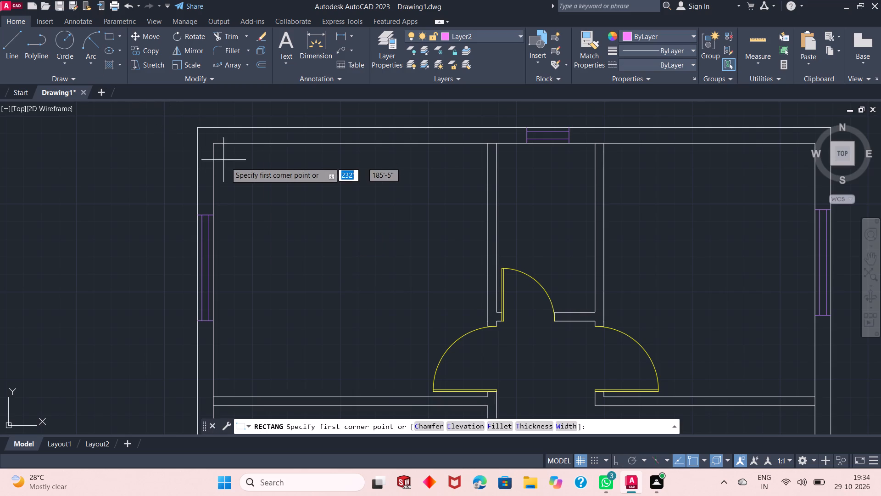
pyautogui.click(275, 150)
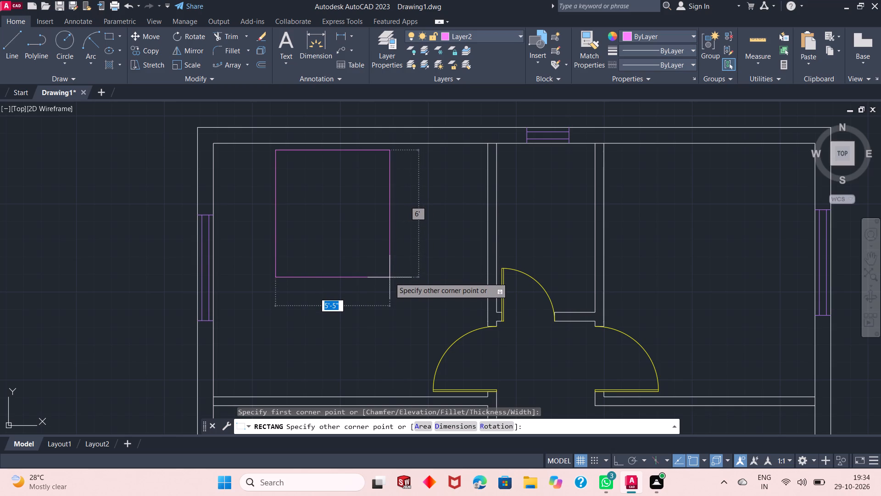
pyautogui.click(390, 277)
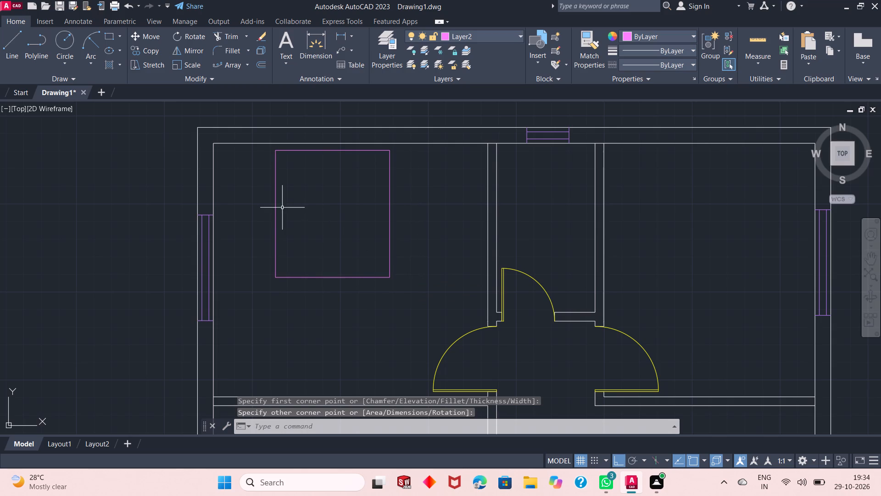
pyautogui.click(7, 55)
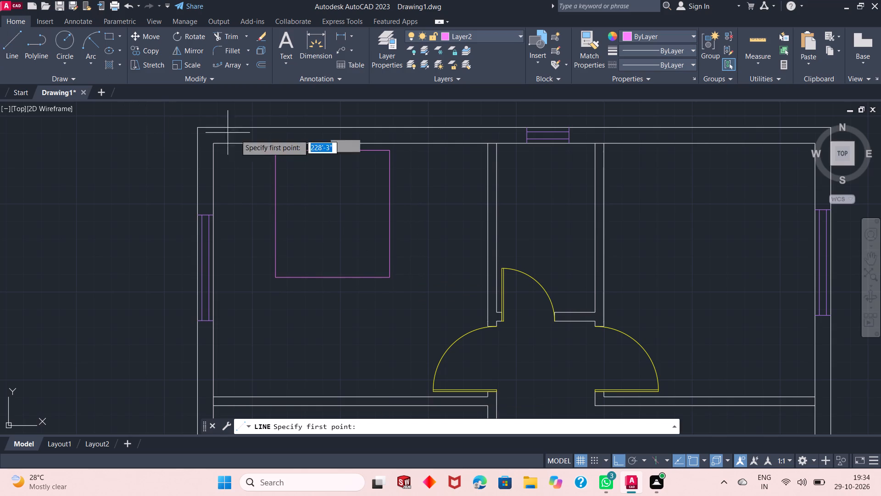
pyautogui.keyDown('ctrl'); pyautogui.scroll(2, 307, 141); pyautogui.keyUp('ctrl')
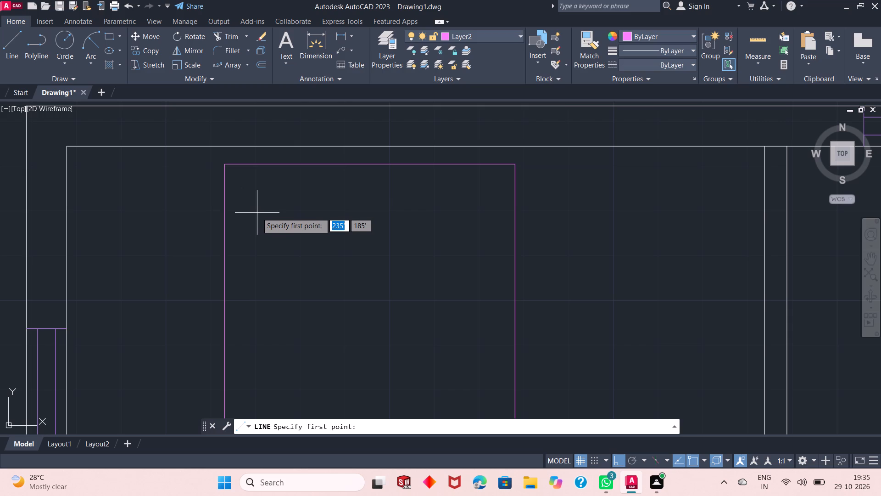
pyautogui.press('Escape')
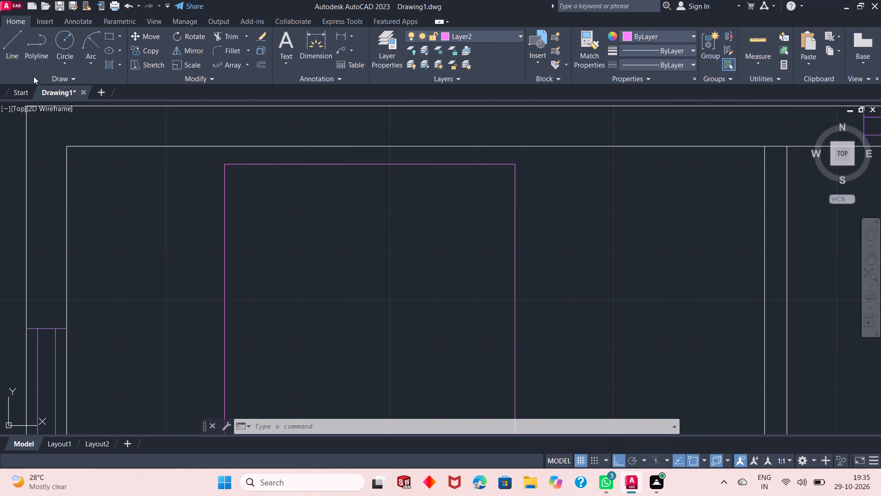
# Draw a pillow rectangle about 2'-3" by 1'-1" inside the bed, starting from its upper-left corner.
pyautogui.click(107, 37)
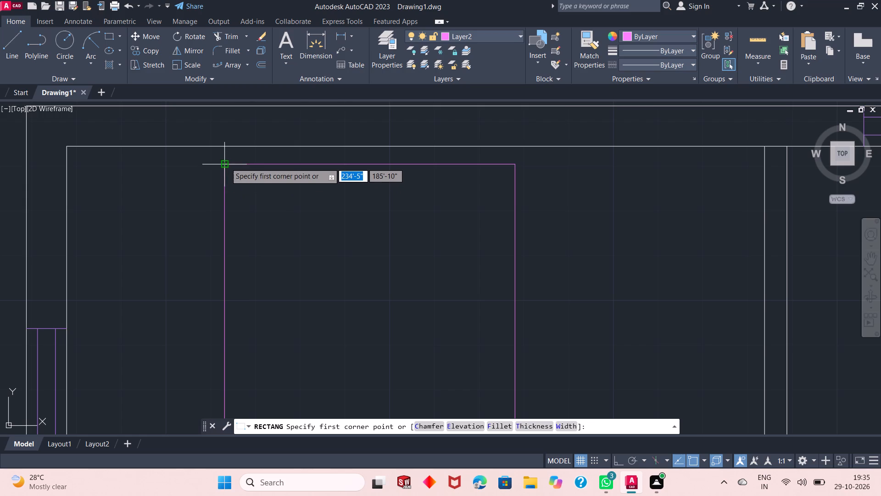
pyautogui.click(226, 163)
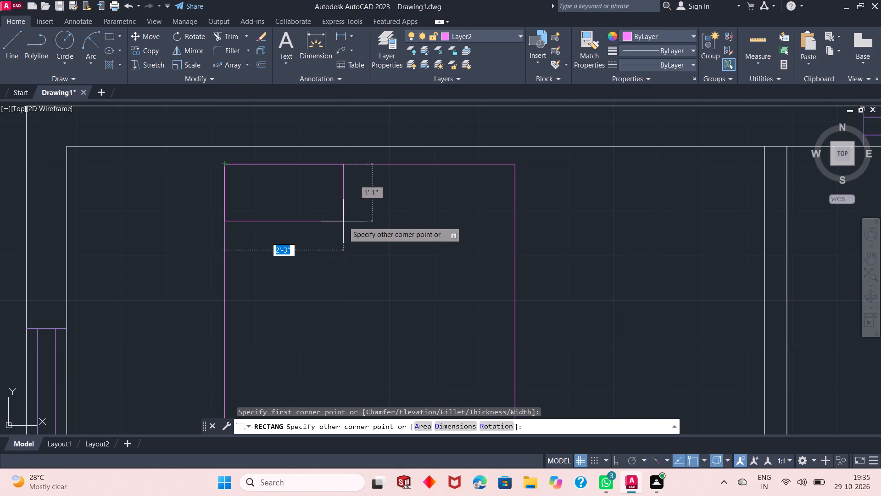
pyautogui.click(343, 222)
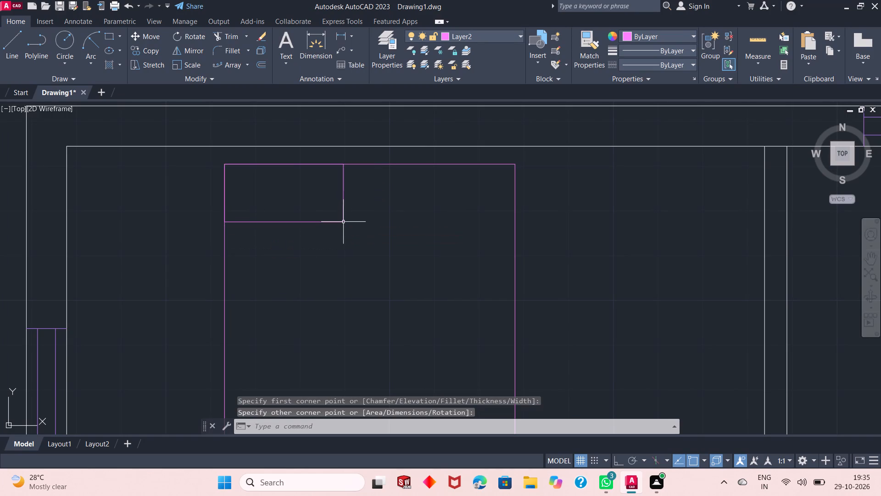
# Copy the pillow rectangle from its upper-right corner to the bed's upper-right corner.
pyautogui.click(349, 214)
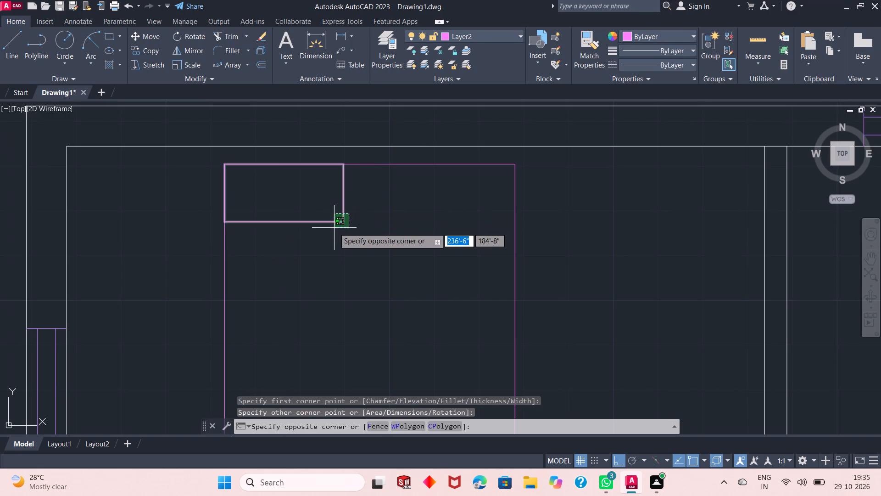
pyautogui.click(334, 228)
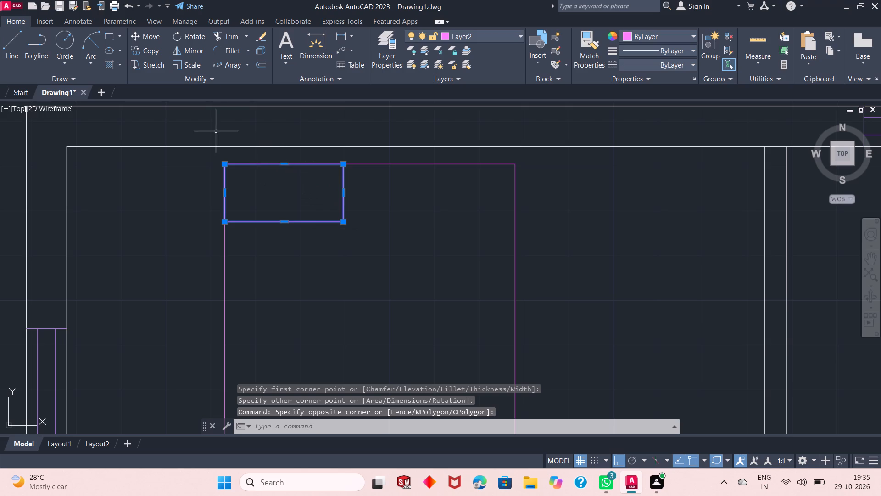
pyautogui.click(205, 126)
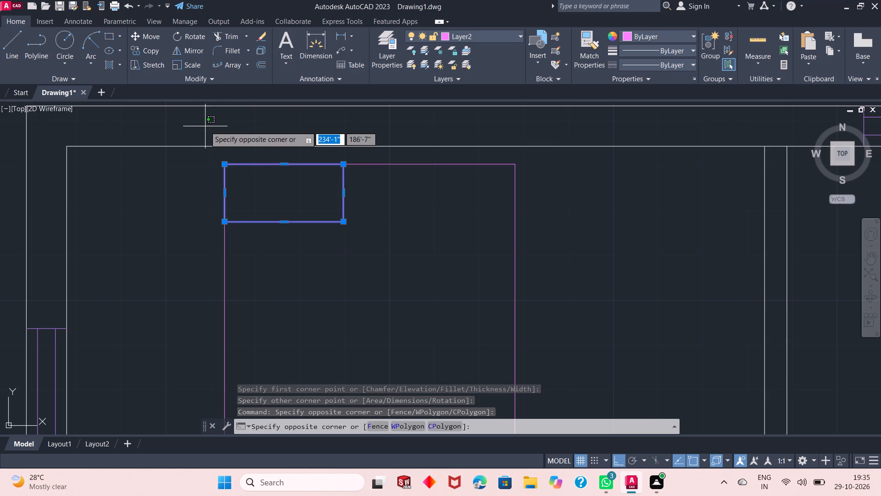
pyautogui.click(205, 126)
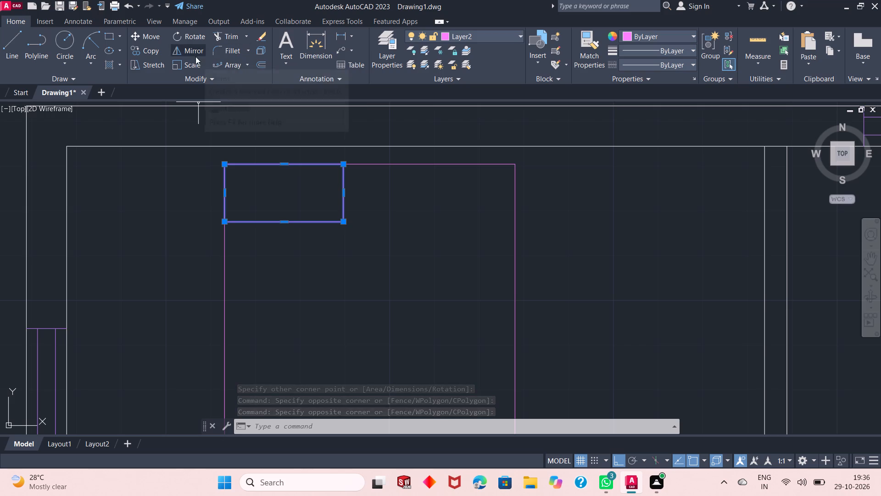
pyautogui.click(153, 50)
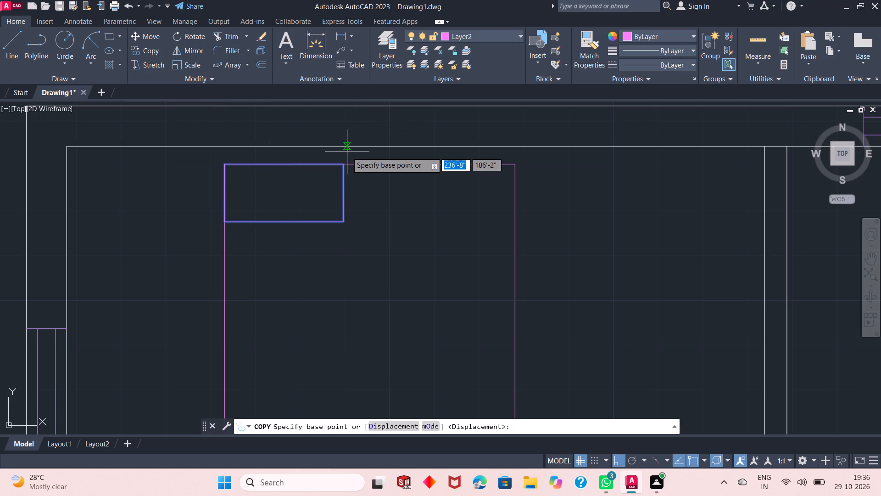
pyautogui.click(343, 163)
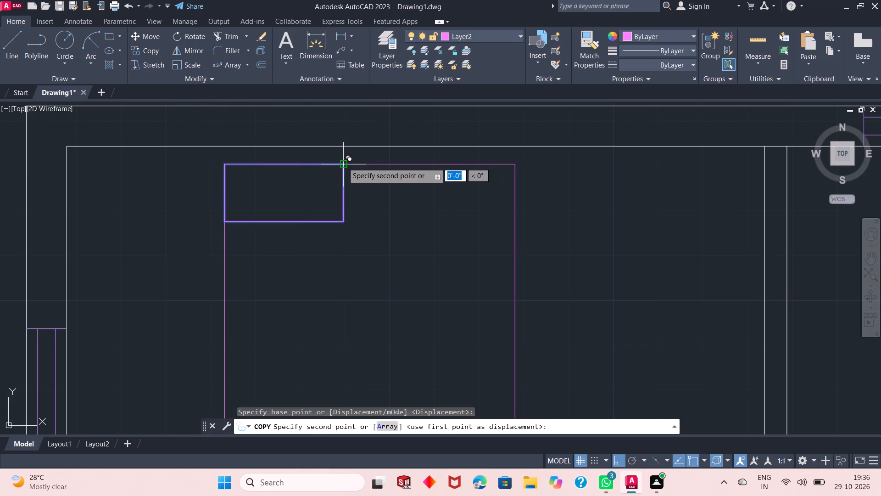
pyautogui.click(517, 167)
pyautogui.press('space')
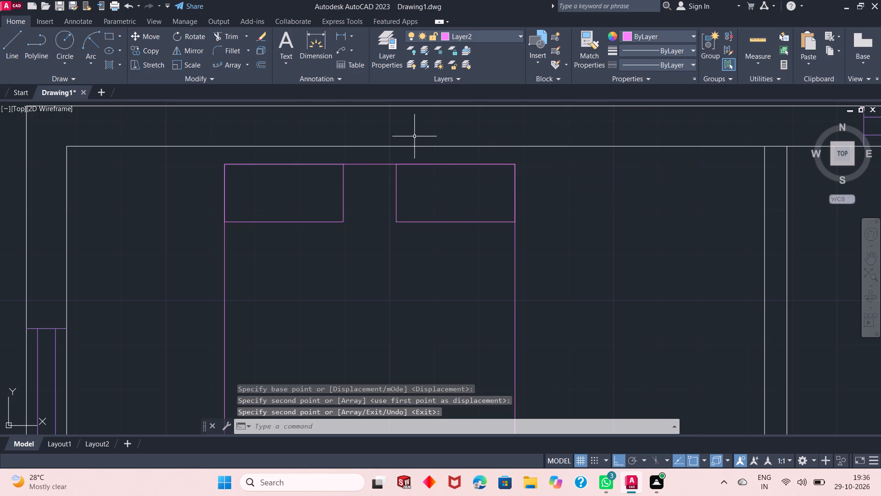
# Draw a horizontal line across the full width of the bed, just below the two pillow rectangles.
pyautogui.keyDown('ctrl'); pyautogui.scroll(-1, 413, 135); pyautogui.keyUp('ctrl')
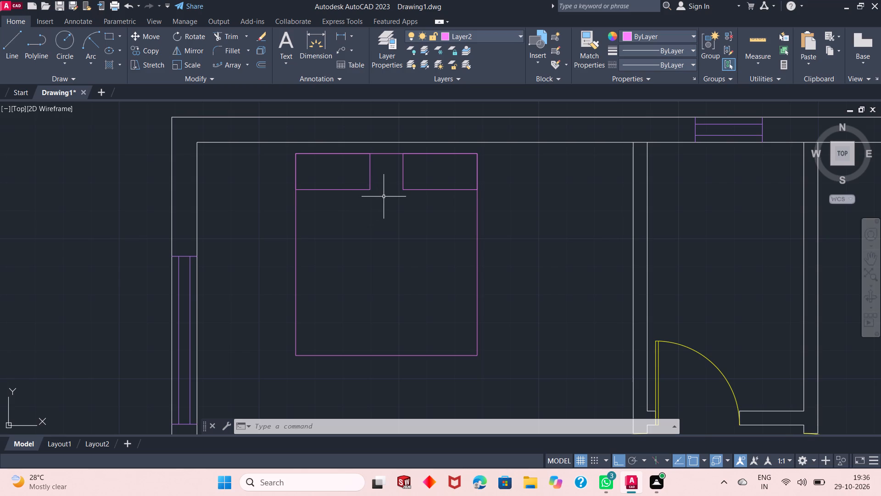
pyautogui.click(17, 44)
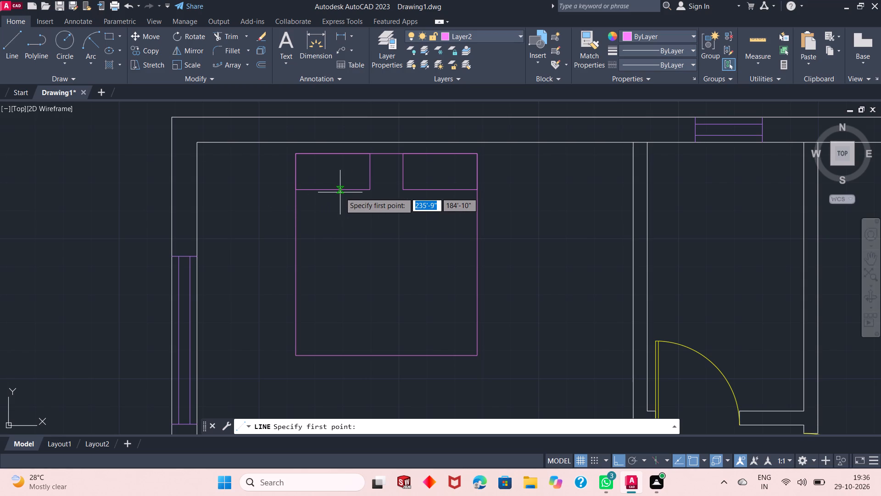
pyautogui.keyDown('ctrl'); pyautogui.scroll(2, 384, 169); pyautogui.keyUp('ctrl')
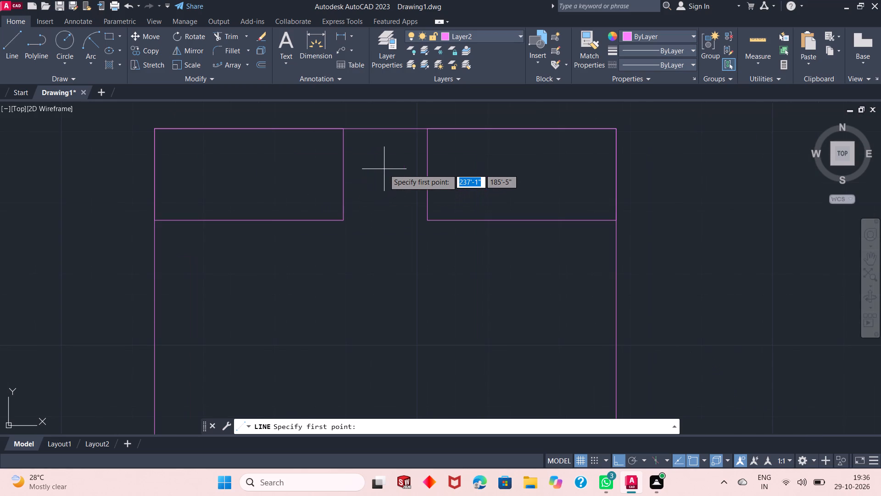
pyautogui.click(155, 230)
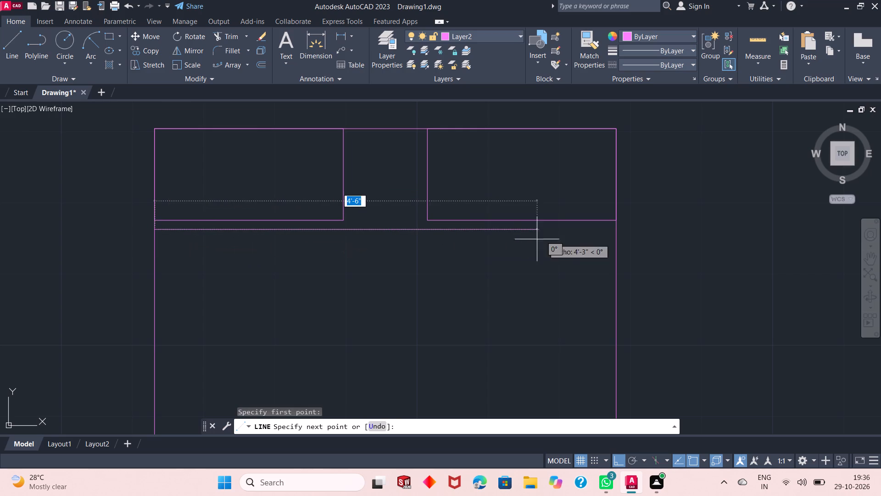
pyautogui.click(617, 231)
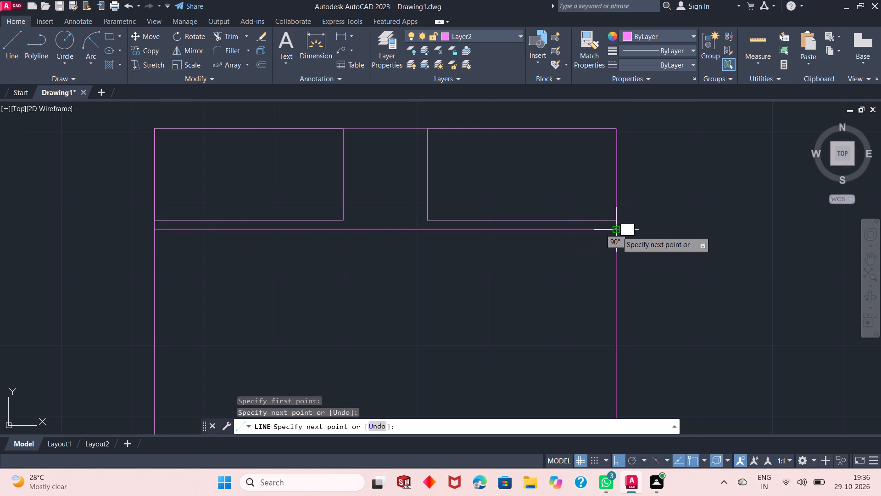
pyautogui.press('Return')
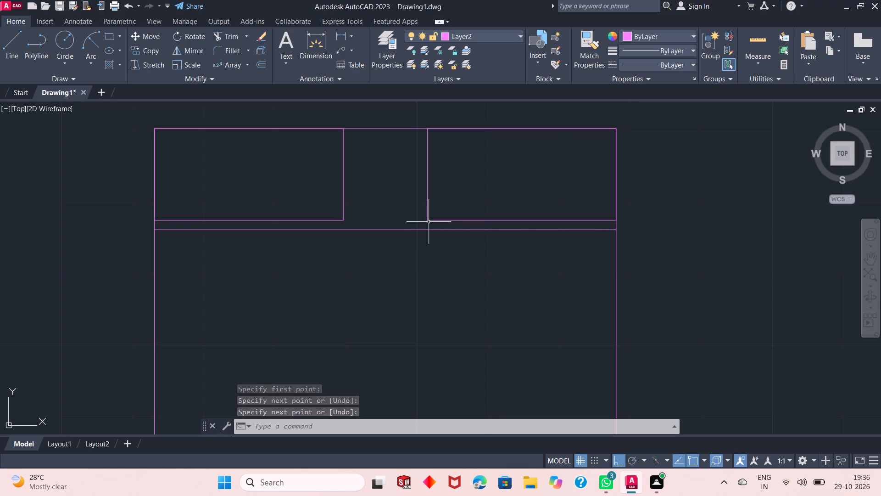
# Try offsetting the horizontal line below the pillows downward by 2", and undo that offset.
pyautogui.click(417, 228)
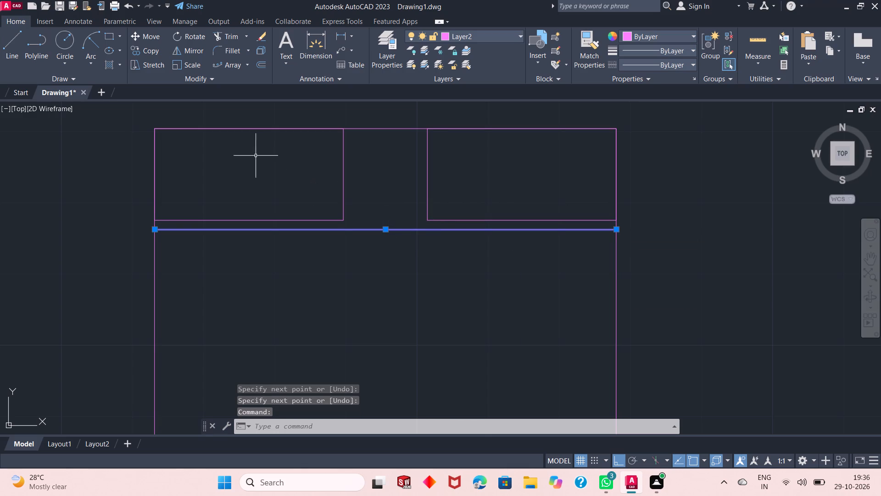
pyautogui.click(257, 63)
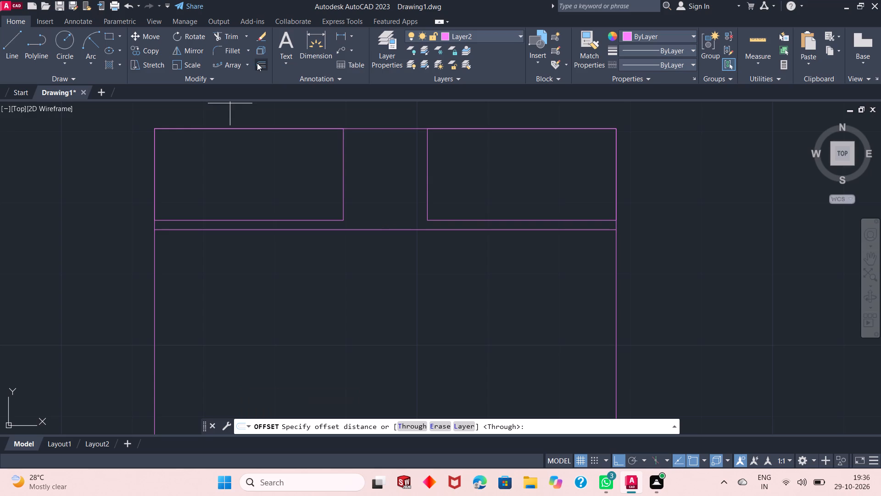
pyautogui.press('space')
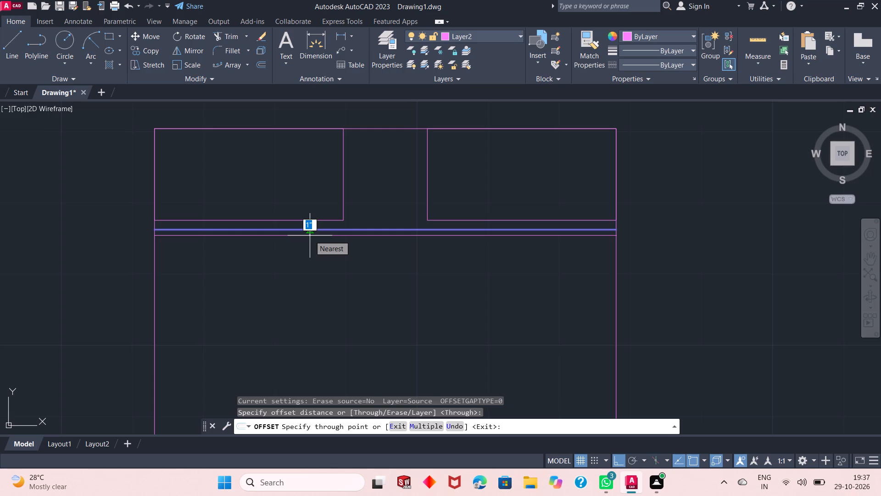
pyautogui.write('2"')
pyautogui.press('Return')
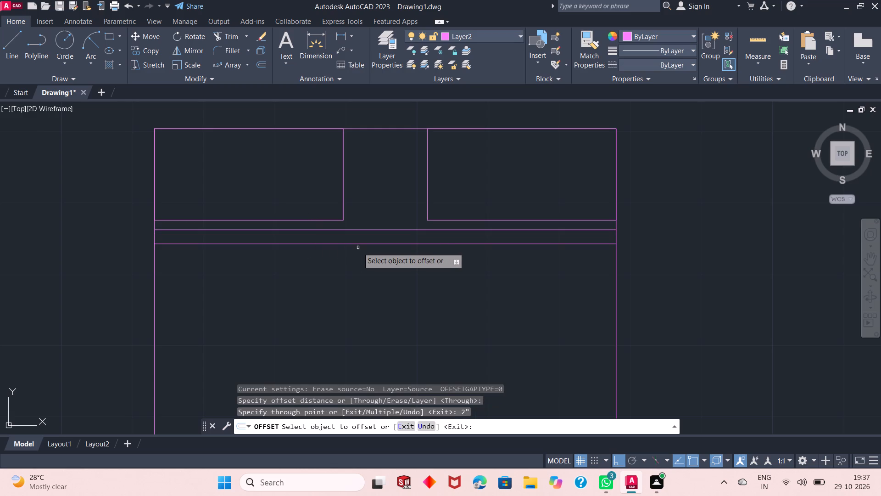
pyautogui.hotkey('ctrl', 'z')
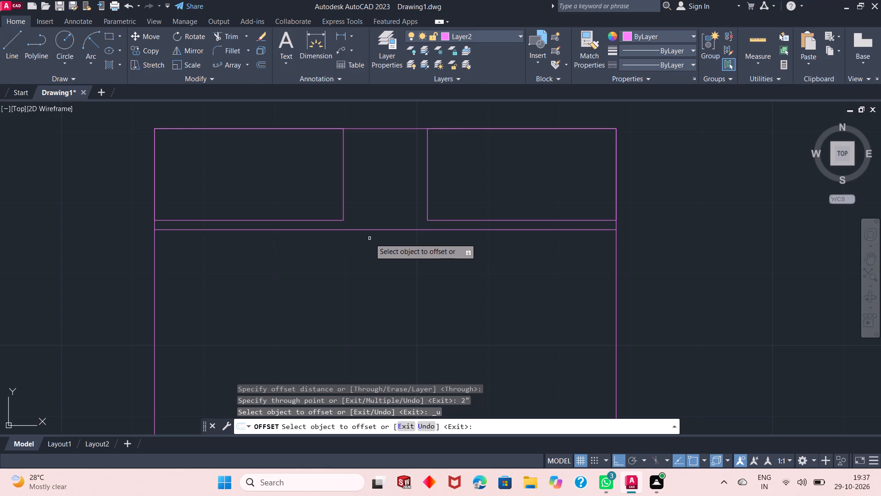
# Offset the horizontal line below the pillows downward by 1".
pyautogui.click(389, 231)
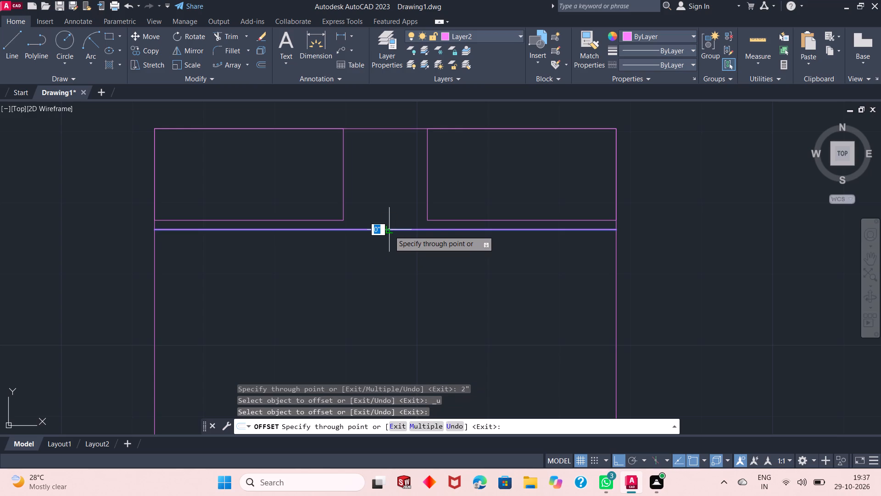
pyautogui.write('1"')
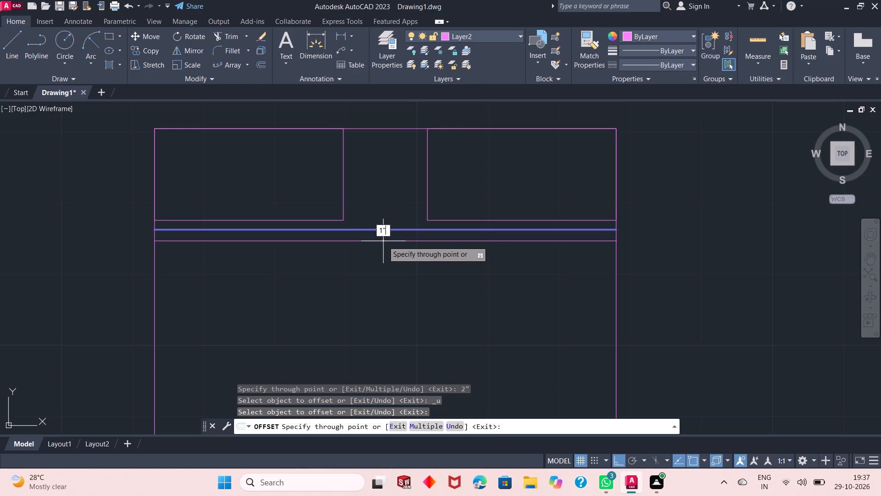
pyautogui.press('Return')
pyautogui.press('Return')
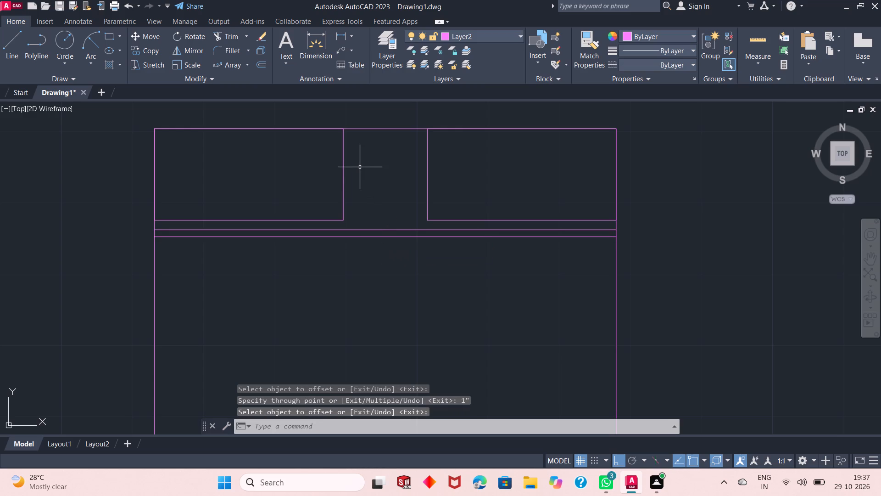
# With Ortho off, draw a diagonal line about 2'-11" long from the lower horizontal line's midpoint down to the bed's left edge.
pyautogui.keyDown('ctrl'); pyautogui.scroll(-2, 360, 167); pyautogui.keyUp('ctrl')
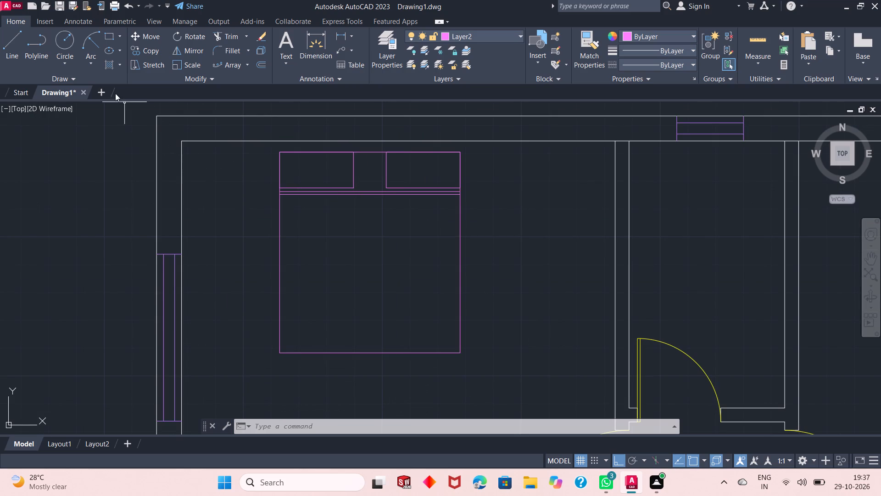
pyautogui.click(16, 39)
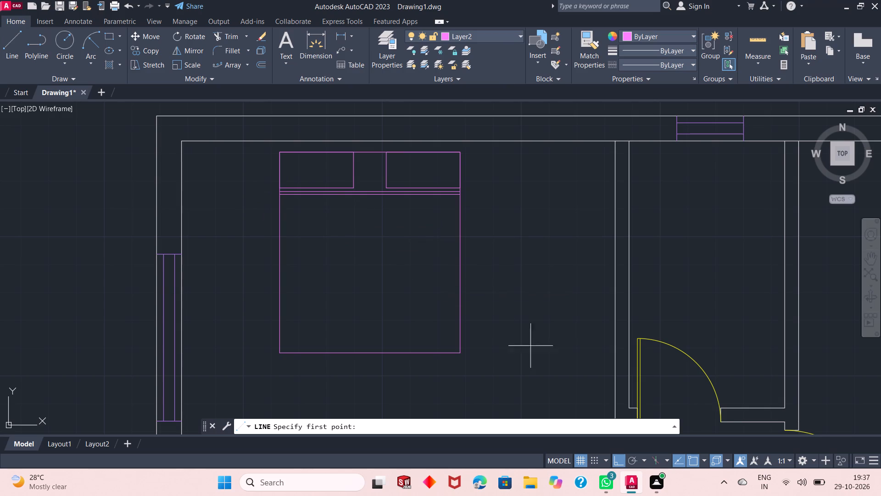
pyautogui.click(618, 457)
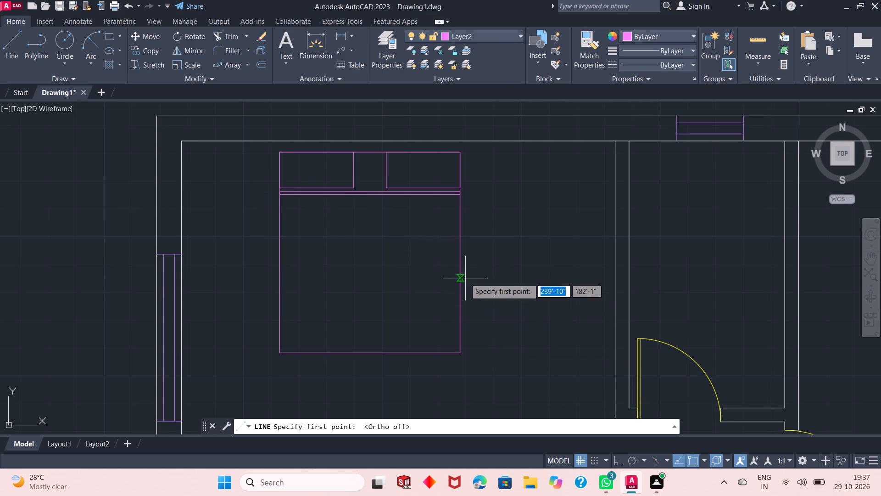
pyautogui.keyDown('ctrl'); pyautogui.scroll(2, 367, 182); pyautogui.keyUp('ctrl')
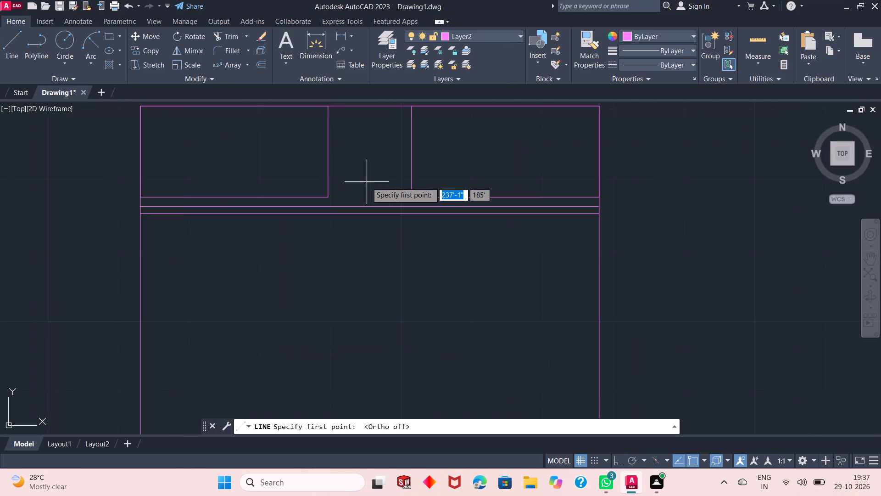
pyautogui.click(370, 214)
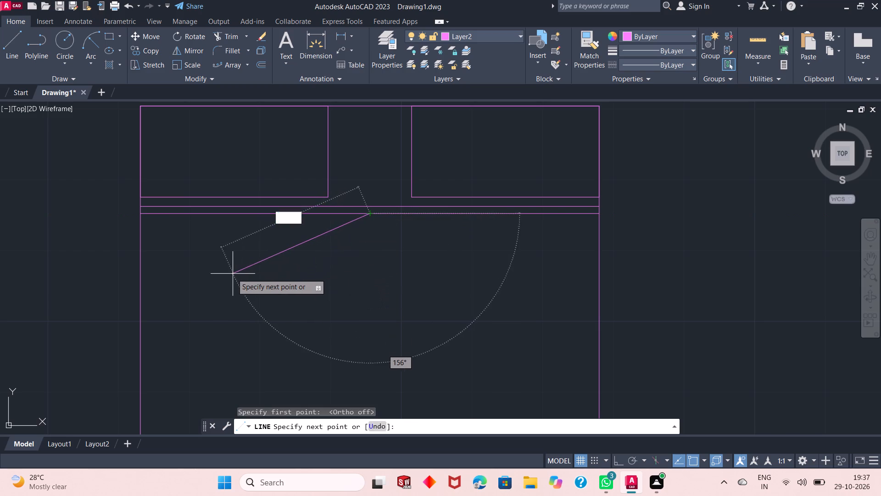
pyautogui.click(140, 304)
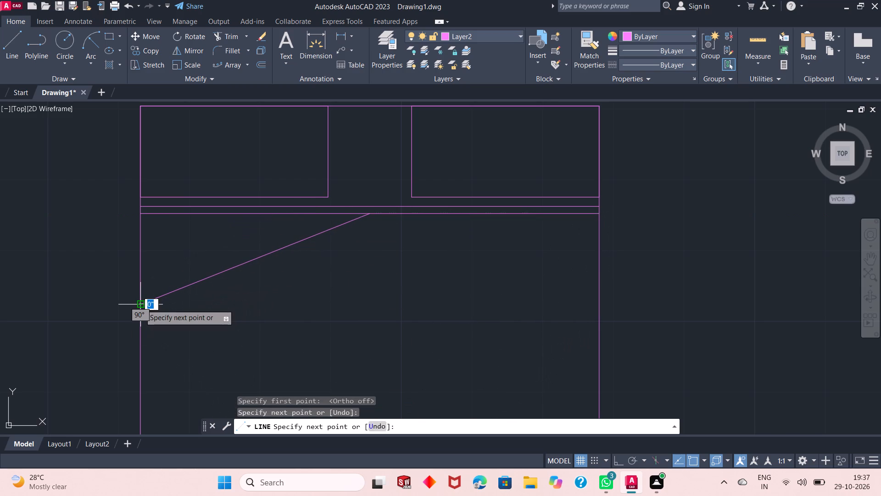
pyautogui.press('Escape')
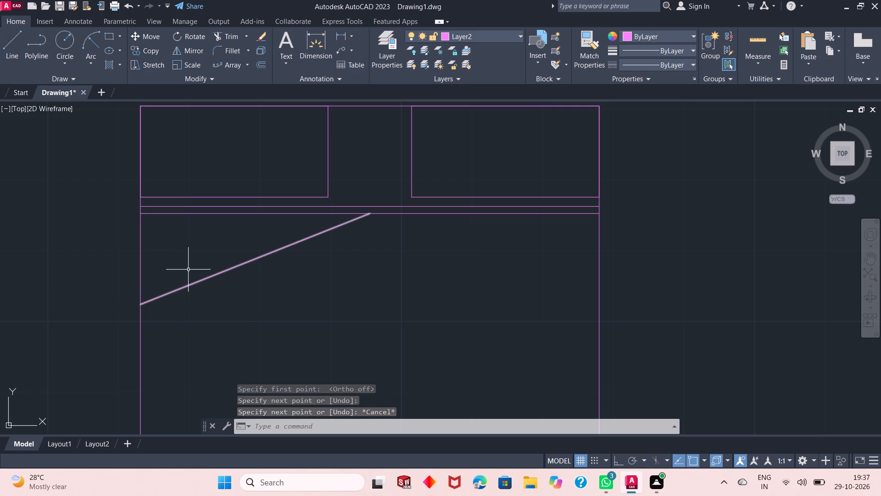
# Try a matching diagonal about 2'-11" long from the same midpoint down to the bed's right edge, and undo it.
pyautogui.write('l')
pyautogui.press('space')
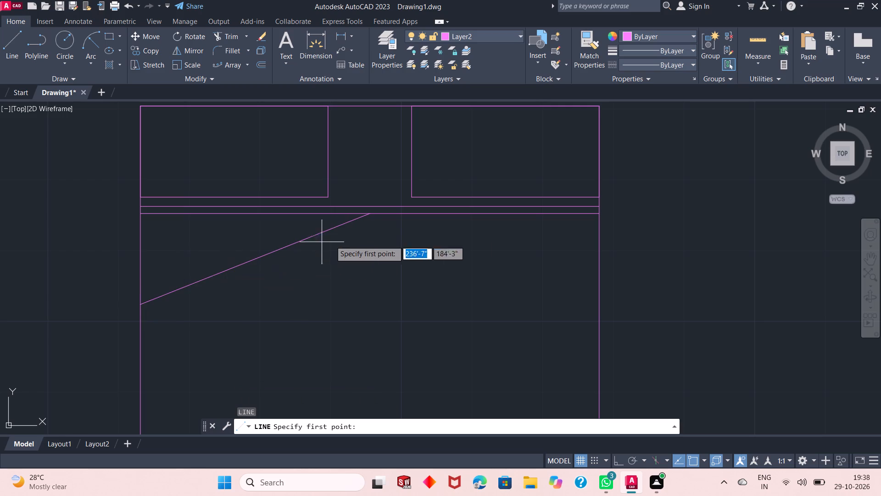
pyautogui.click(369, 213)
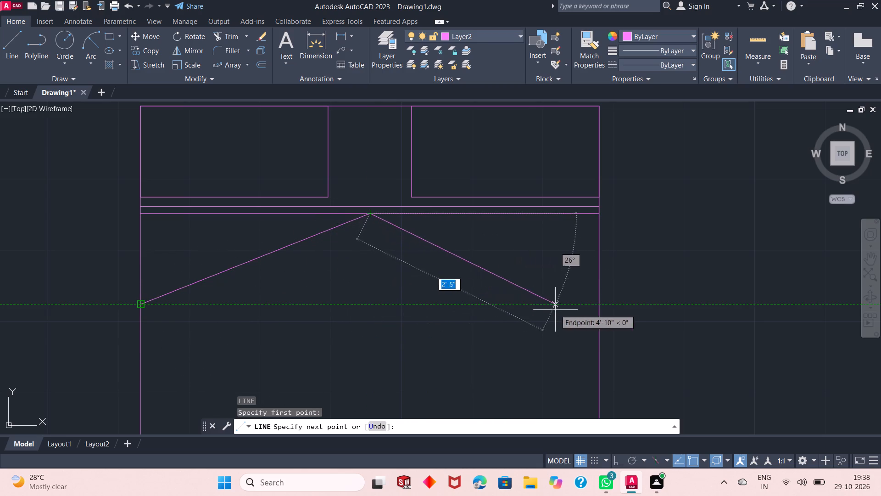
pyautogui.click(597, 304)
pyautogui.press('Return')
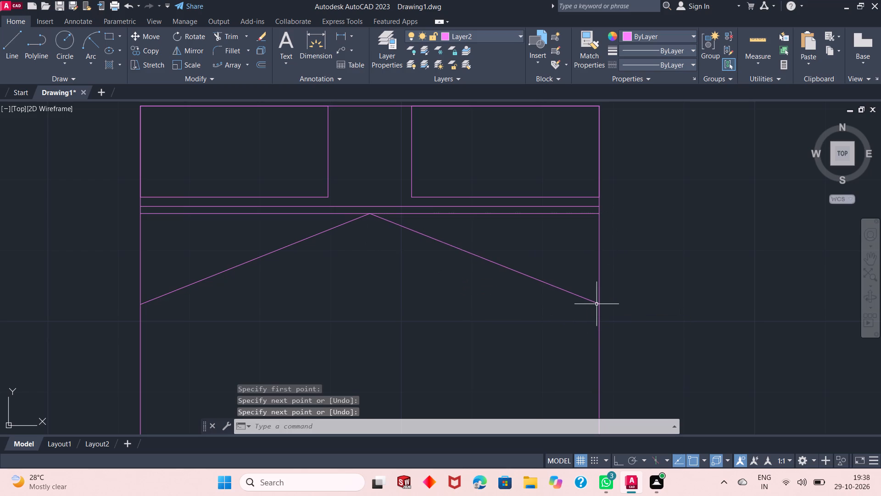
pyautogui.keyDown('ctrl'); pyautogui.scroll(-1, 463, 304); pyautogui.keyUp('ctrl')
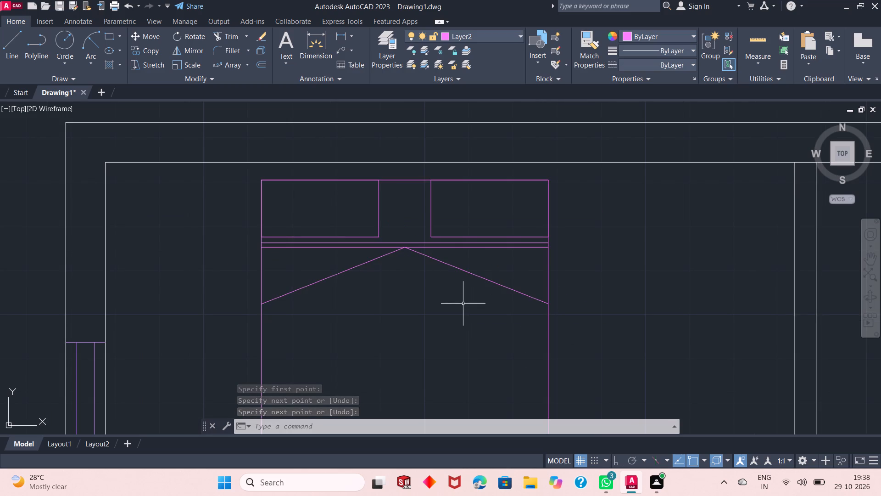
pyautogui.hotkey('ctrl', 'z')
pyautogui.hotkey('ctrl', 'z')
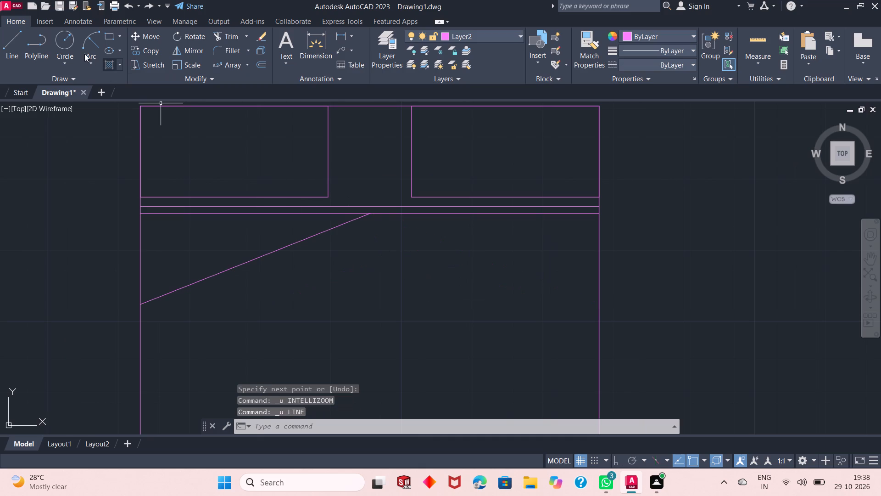
# Draw a diagonal line about 2'-11" long at about 22° from the same midpoint down to the bed's right edge.
pyautogui.click(21, 48)
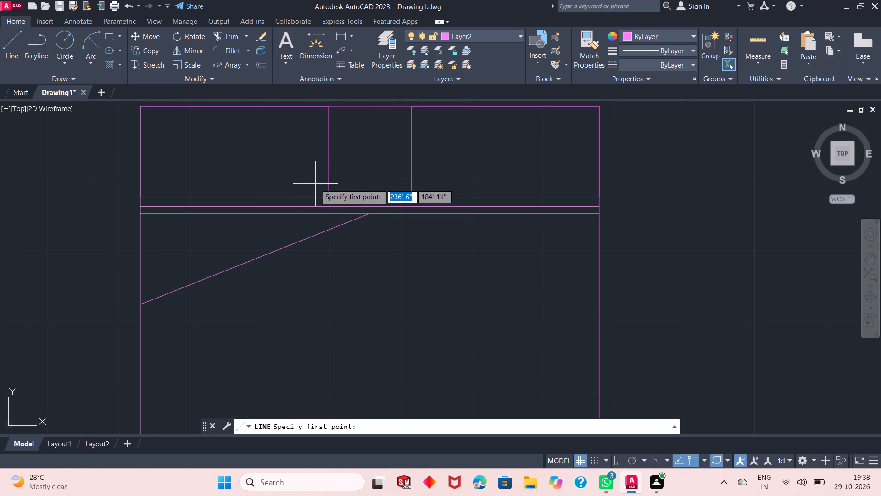
pyautogui.click(367, 214)
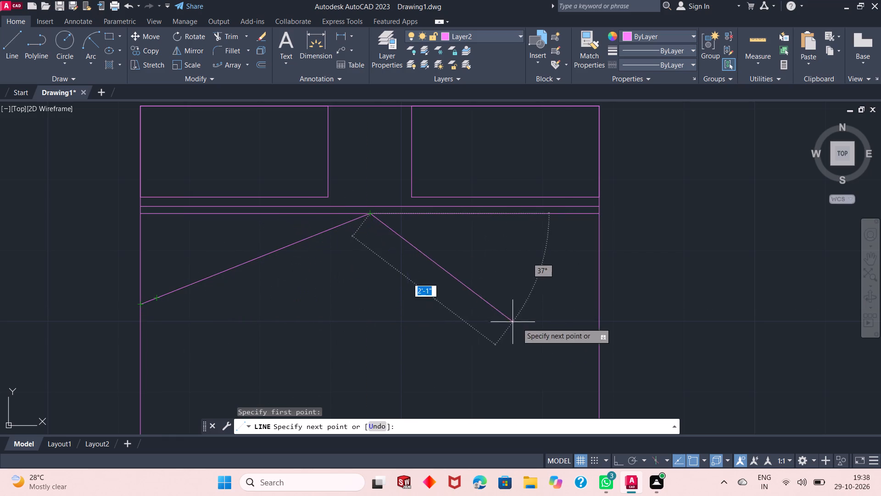
pyautogui.click(598, 305)
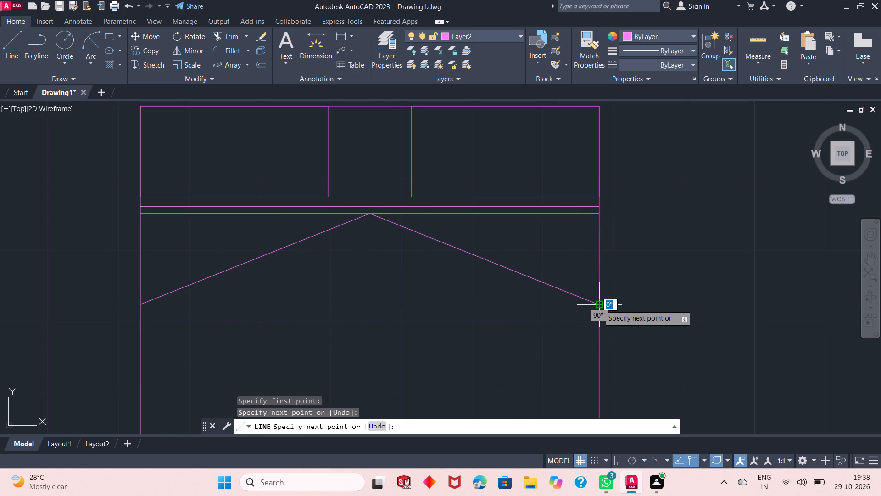
pyautogui.press('Return')
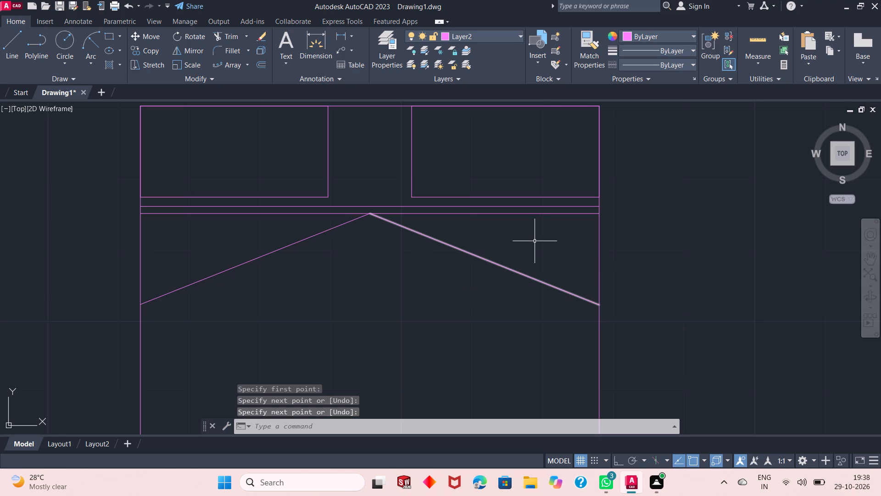
# Draw the left blanket fold: a line about 1'-6" down-left from the diagonals' apex, continued horizontally to the left diagonal's lower end.
pyautogui.keyDown('ctrl'); pyautogui.scroll(-1, 535, 241); pyautogui.keyUp('ctrl')
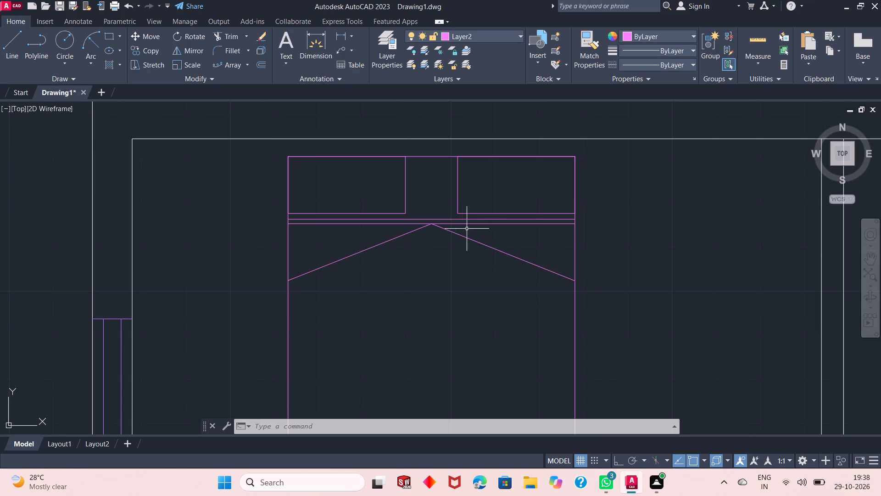
pyautogui.click(13, 41)
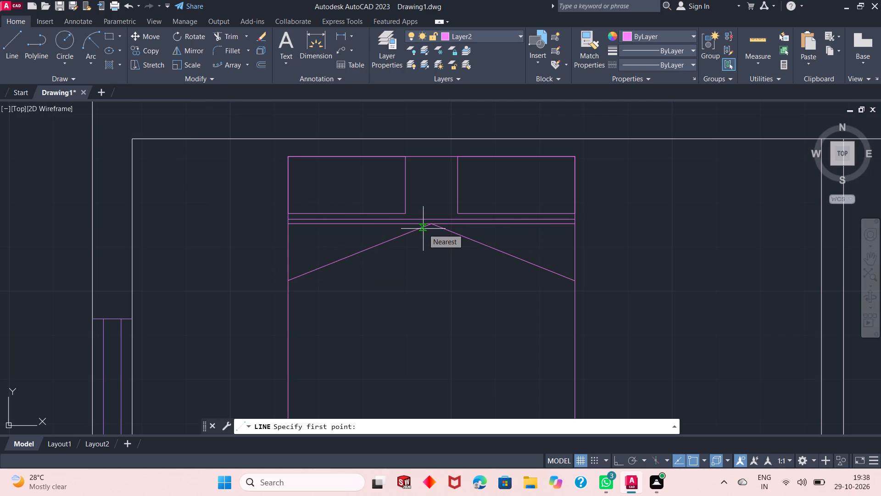
pyautogui.keyDown('ctrl'); pyautogui.scroll(2, 442, 265); pyautogui.keyUp('ctrl')
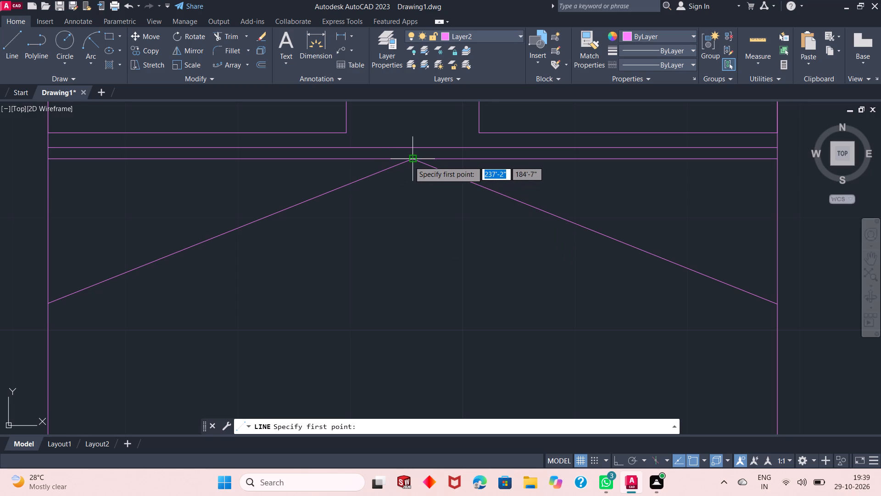
pyautogui.click(409, 161)
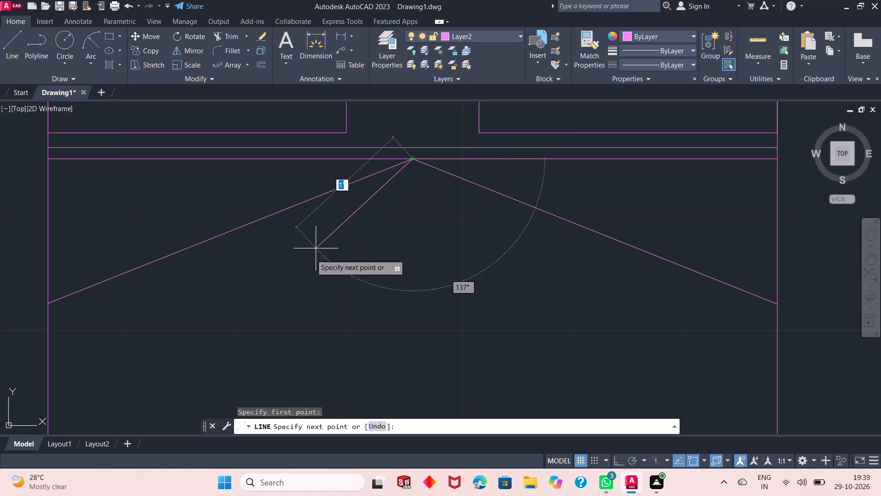
pyautogui.click(261, 304)
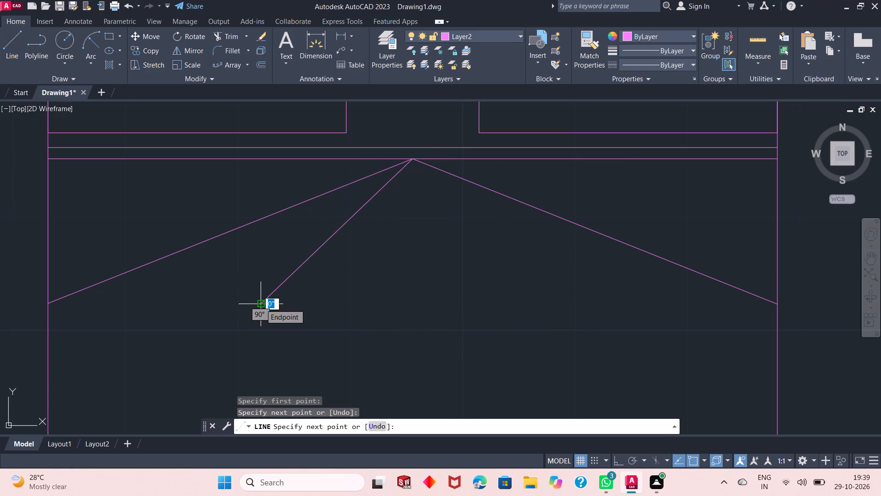
pyautogui.click(49, 305)
pyautogui.press('space')
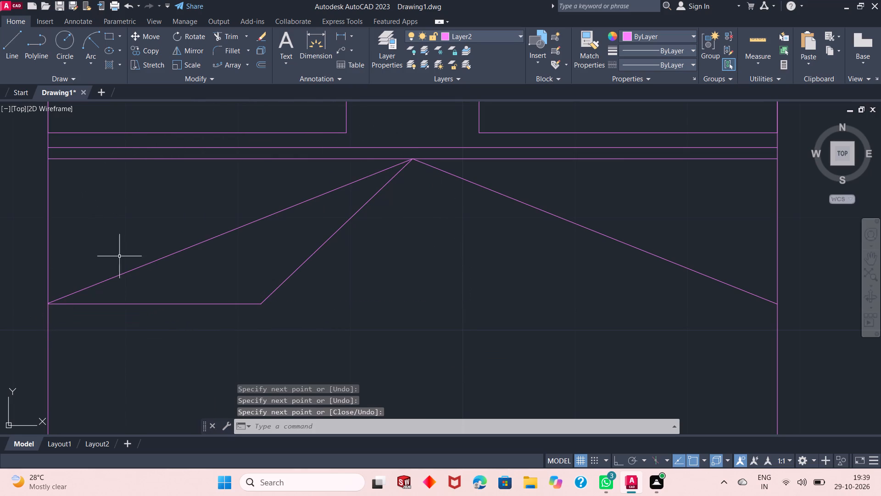
# Draw the right blanket fold: a line about 1'-2" down-right from the apex, continued nearly horizontally to the right diagonal's lower end.
pyautogui.keyDown('ctrl'); pyautogui.scroll(-2, 140, 257); pyautogui.keyUp('ctrl')
pyautogui.press('space')
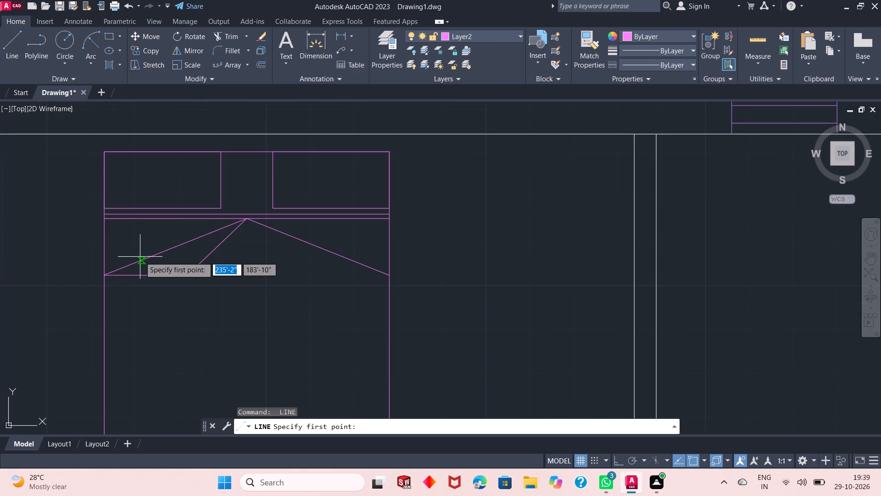
pyautogui.click(246, 222)
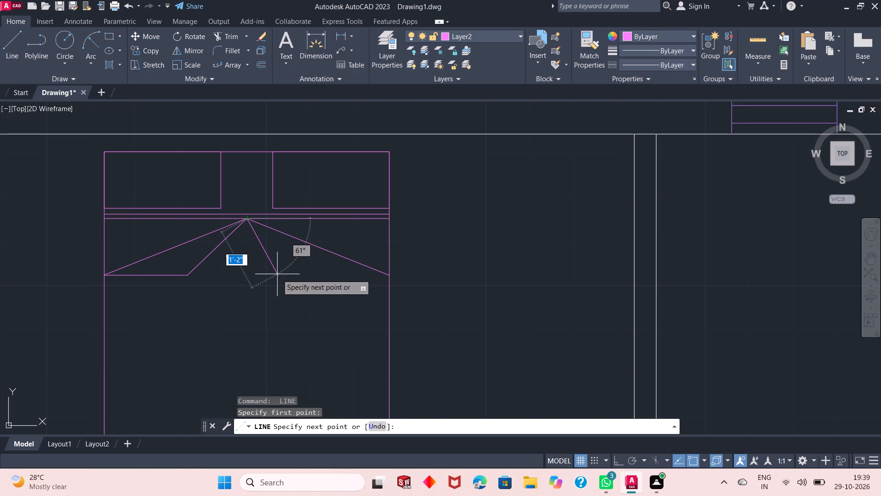
pyautogui.click(277, 274)
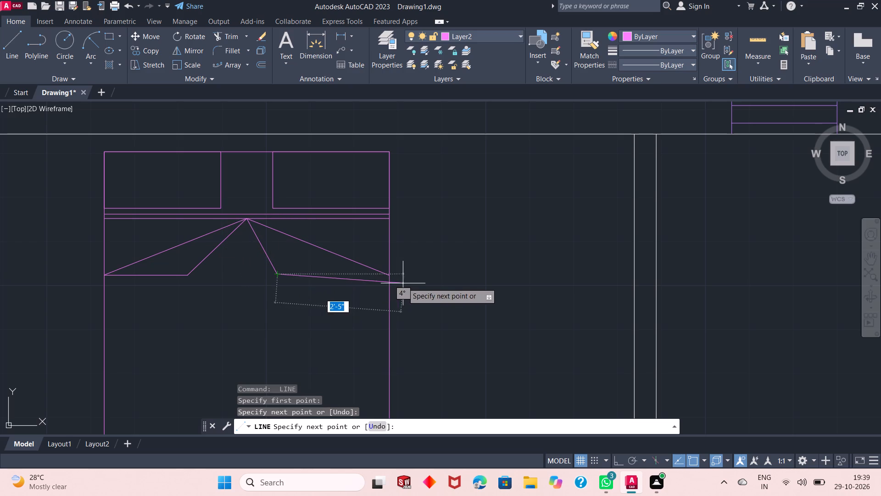
pyautogui.click(388, 273)
pyautogui.press('space')
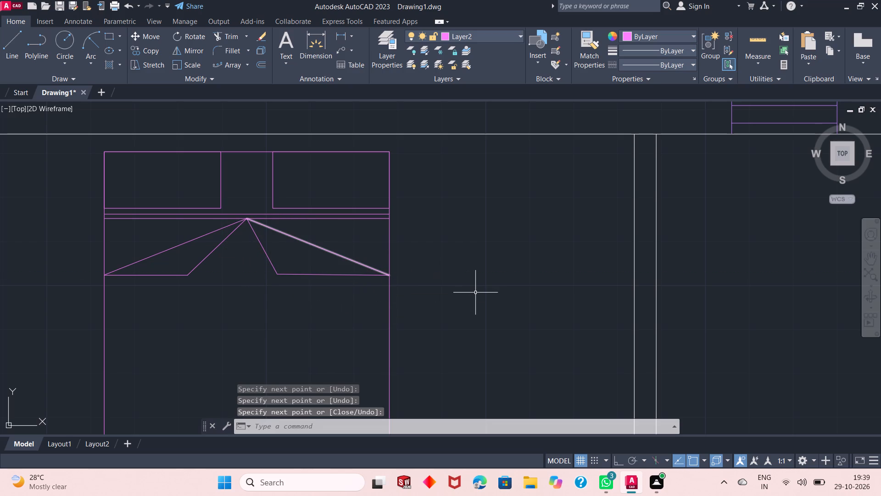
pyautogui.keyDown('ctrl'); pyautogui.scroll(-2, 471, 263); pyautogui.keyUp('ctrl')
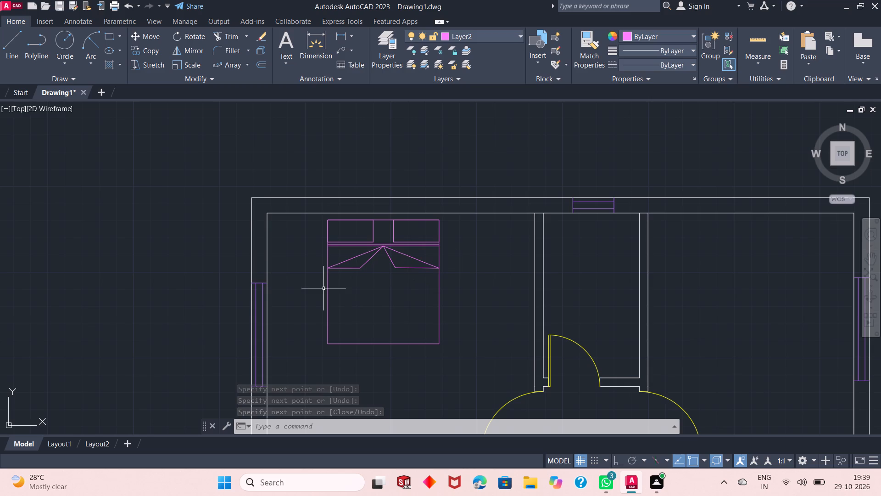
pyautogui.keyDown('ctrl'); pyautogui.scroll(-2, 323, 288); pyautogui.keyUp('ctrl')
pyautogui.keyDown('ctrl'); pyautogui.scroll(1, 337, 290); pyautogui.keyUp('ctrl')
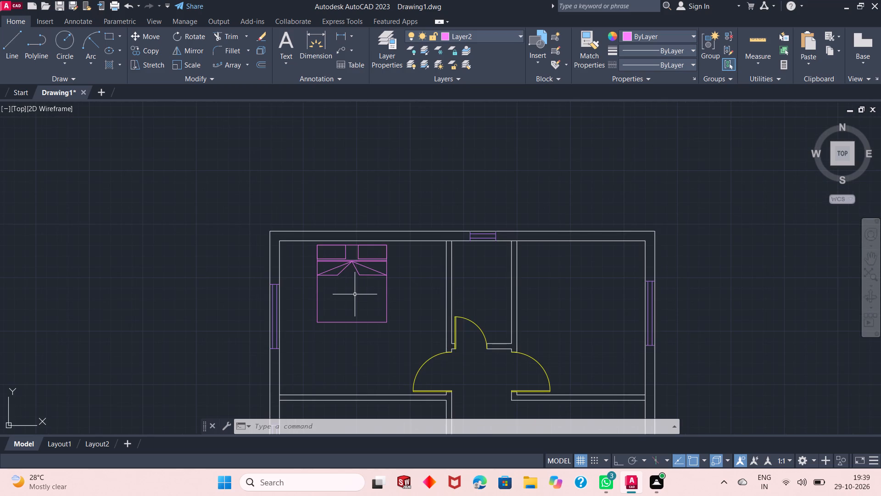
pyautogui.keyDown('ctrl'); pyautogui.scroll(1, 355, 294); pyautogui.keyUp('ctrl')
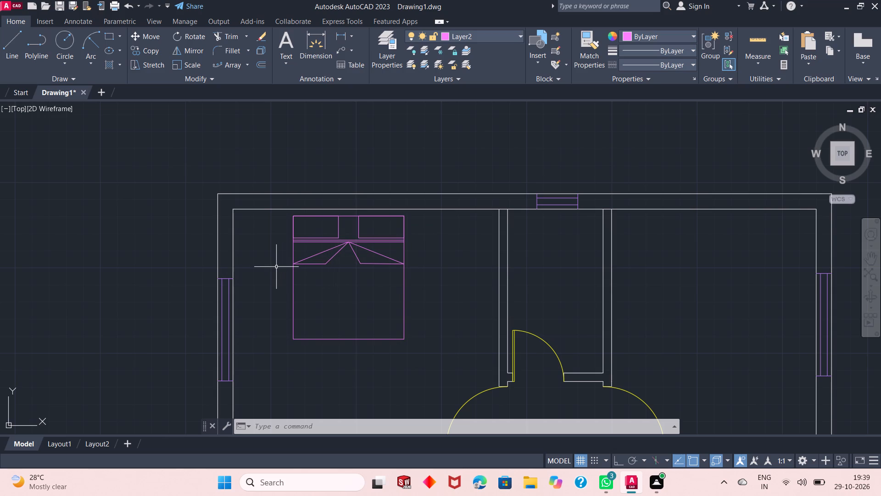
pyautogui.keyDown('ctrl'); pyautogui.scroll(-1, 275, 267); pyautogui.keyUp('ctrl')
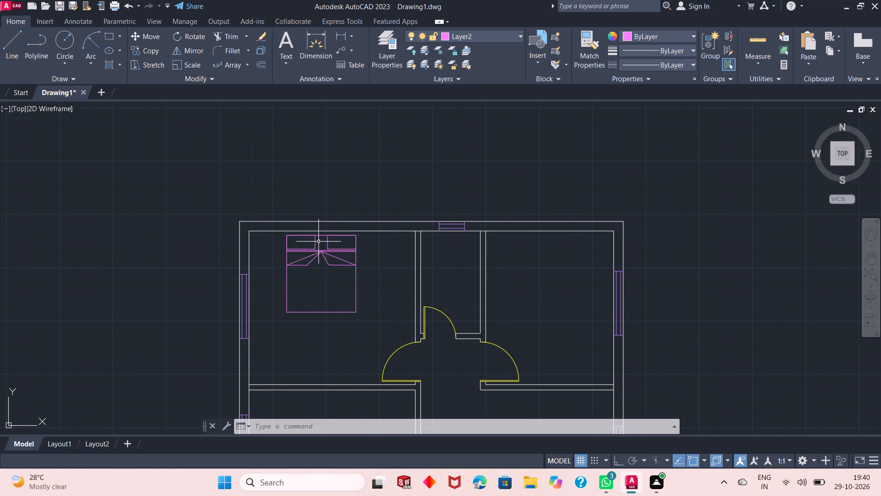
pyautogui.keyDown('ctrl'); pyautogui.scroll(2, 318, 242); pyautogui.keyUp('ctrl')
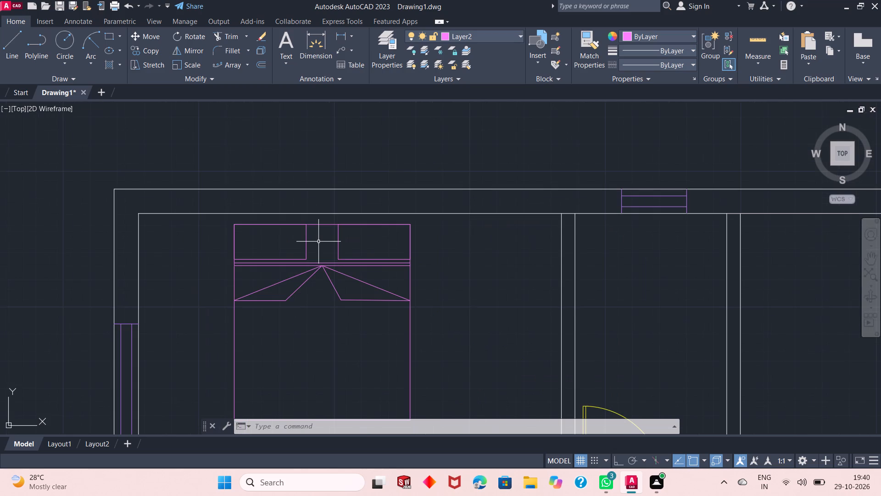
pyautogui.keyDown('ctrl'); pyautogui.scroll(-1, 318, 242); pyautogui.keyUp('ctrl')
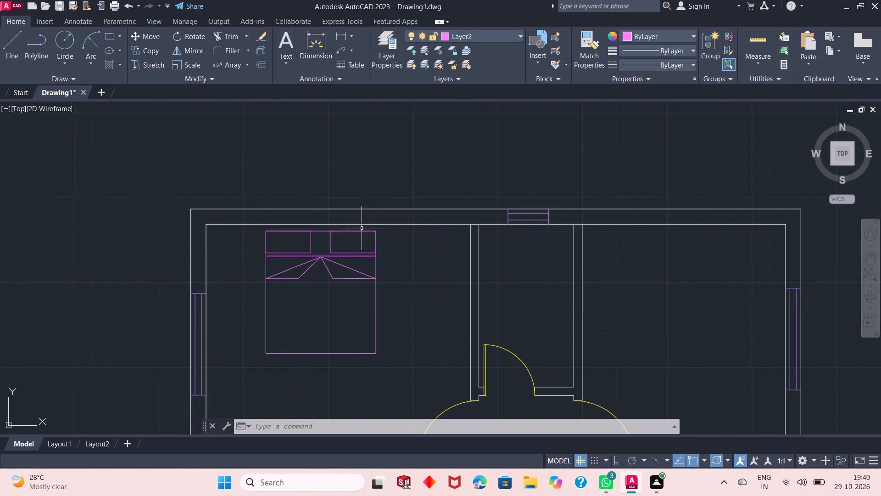
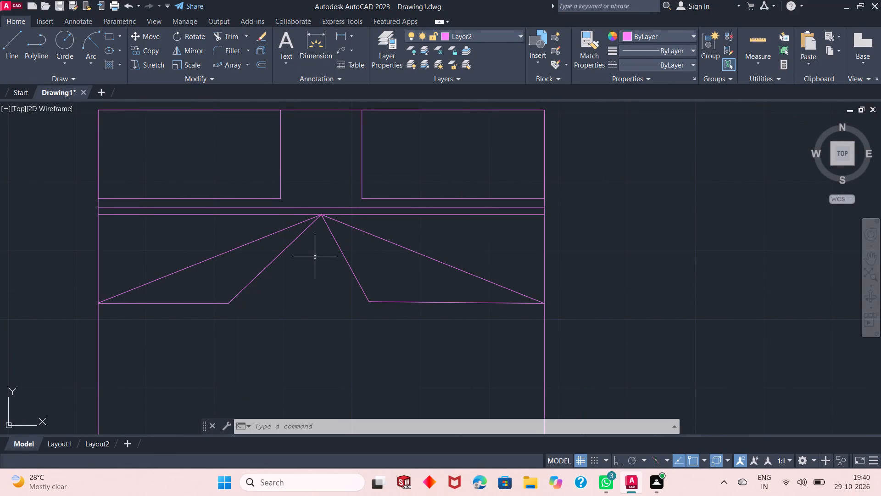
# Draw a rectangle about 2' wide and 7" deep against the inner wall below the window in the small top-middle room.
pyautogui.keyDown('ctrl'); pyautogui.scroll(-2, 315, 257); pyautogui.keyUp('ctrl')
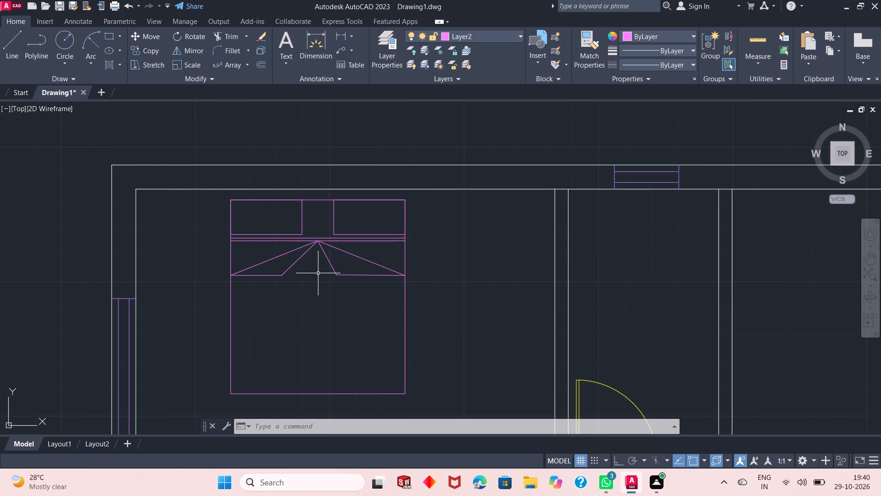
pyautogui.keyDown('ctrl'); pyautogui.scroll(-2, 340, 278); pyautogui.keyUp('ctrl')
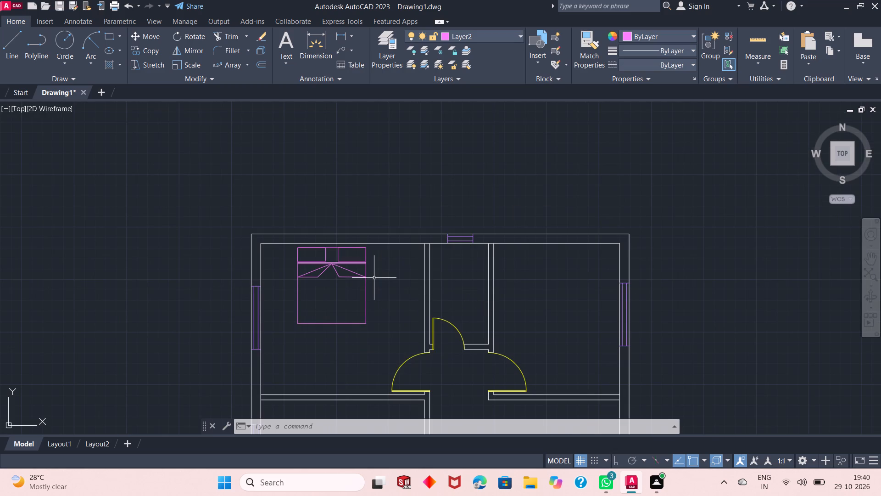
pyautogui.keyDown('ctrl'); pyautogui.scroll(-2, 374, 277); pyautogui.keyUp('ctrl')
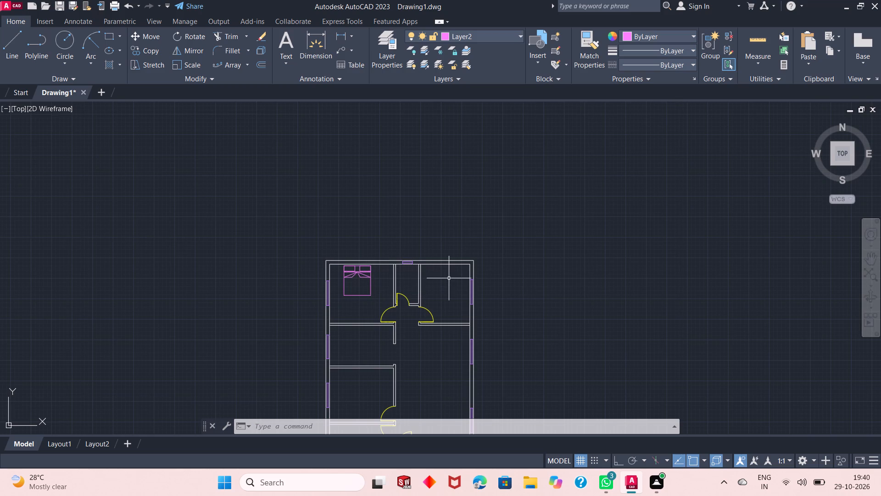
pyautogui.keyDown('ctrl'); pyautogui.scroll(3, 449, 278); pyautogui.keyUp('ctrl')
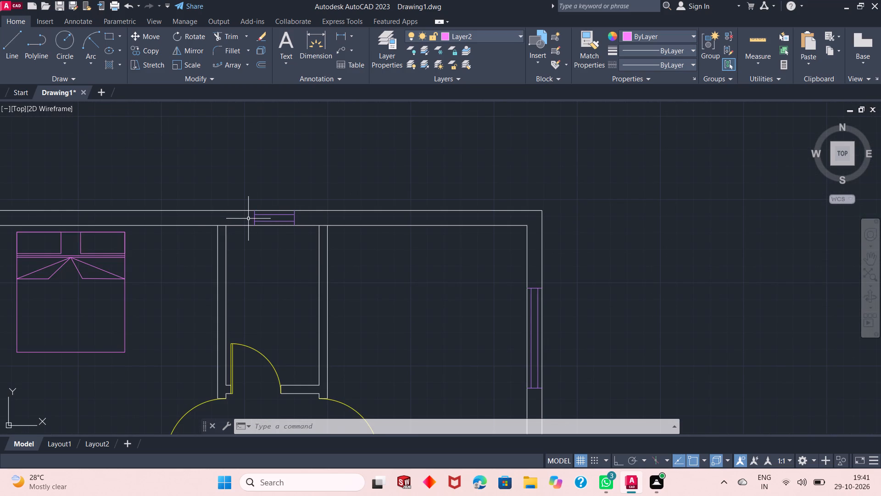
pyautogui.keyDown('ctrl'); pyautogui.scroll(2, 248, 219); pyautogui.keyUp('ctrl')
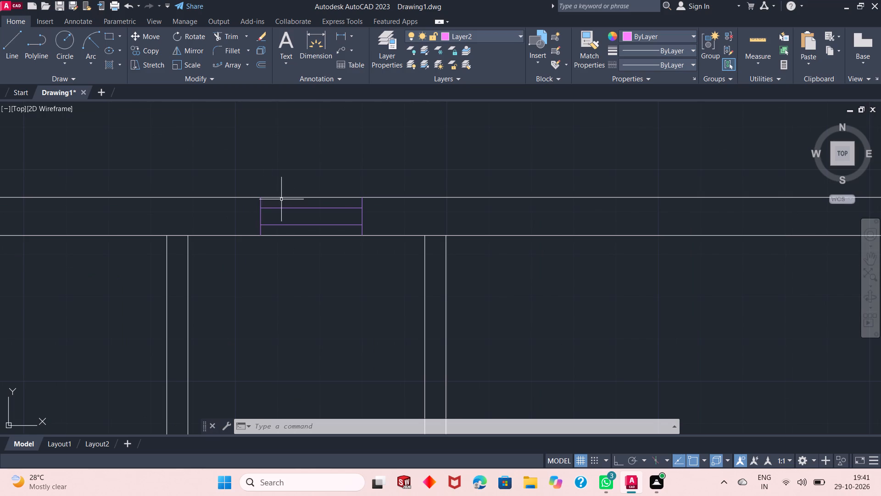
pyautogui.click(106, 40)
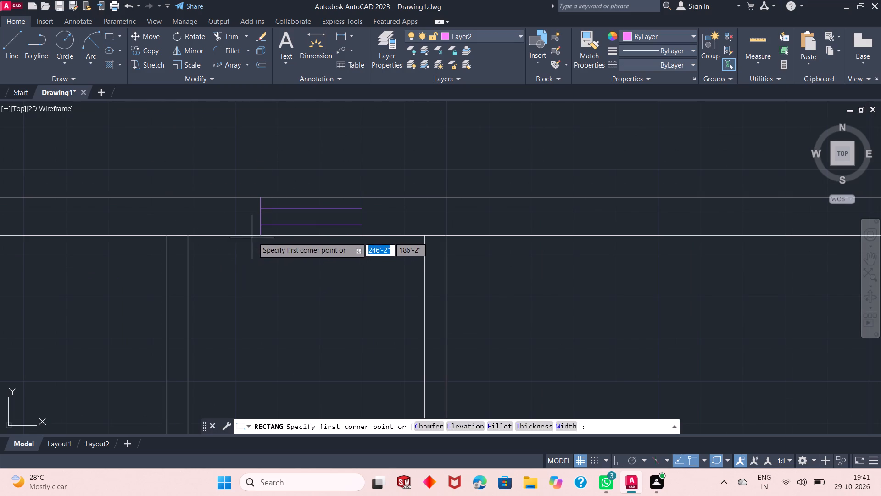
pyautogui.moveTo(258, 234); pyautogui.dragTo(310, 259)
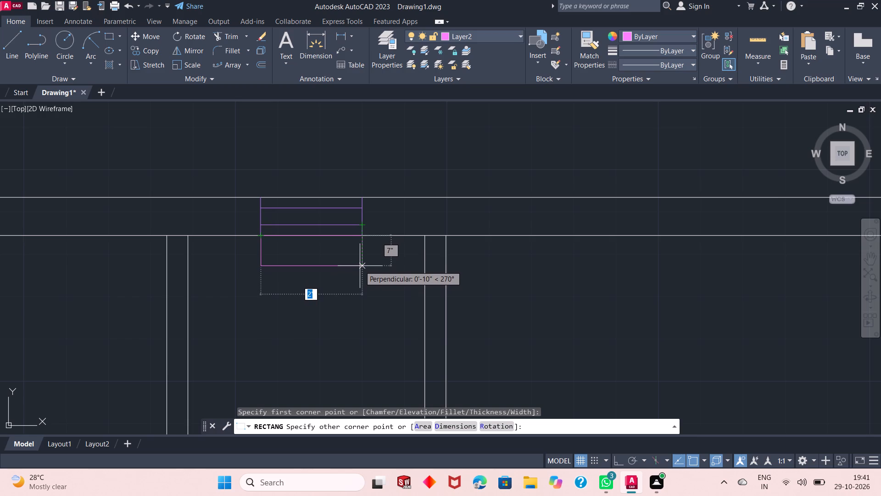
pyautogui.click(360, 266)
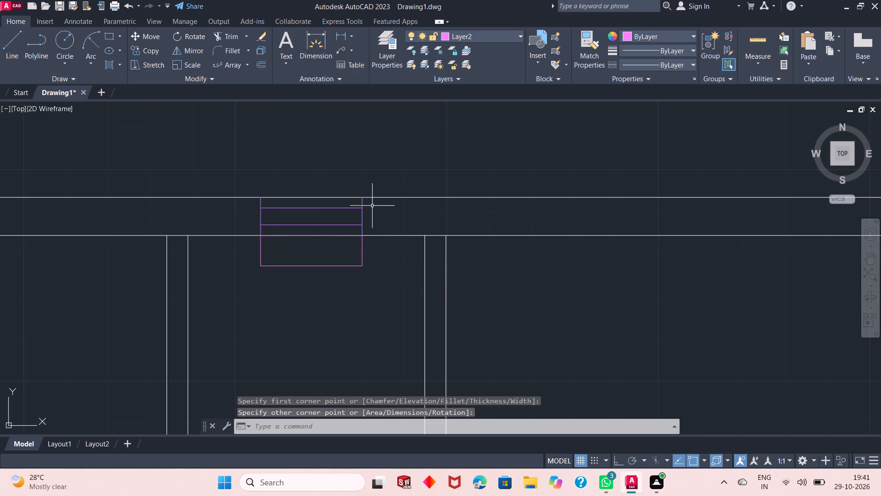
# Draw a circle of about 6" radius centred about 1'-1" below the midpoint of the rectangle's lower edge.
pyautogui.keyDown('ctrl'); pyautogui.scroll(-1, 372, 206); pyautogui.keyUp('ctrl')
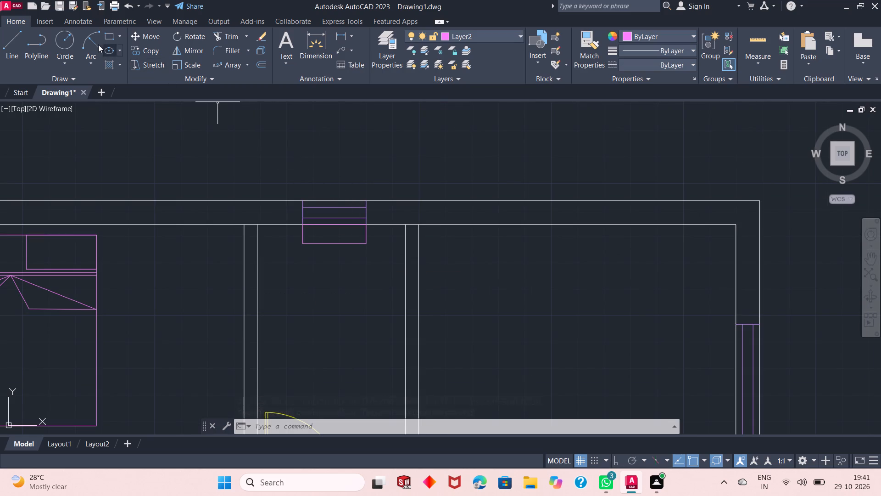
pyautogui.click(63, 37)
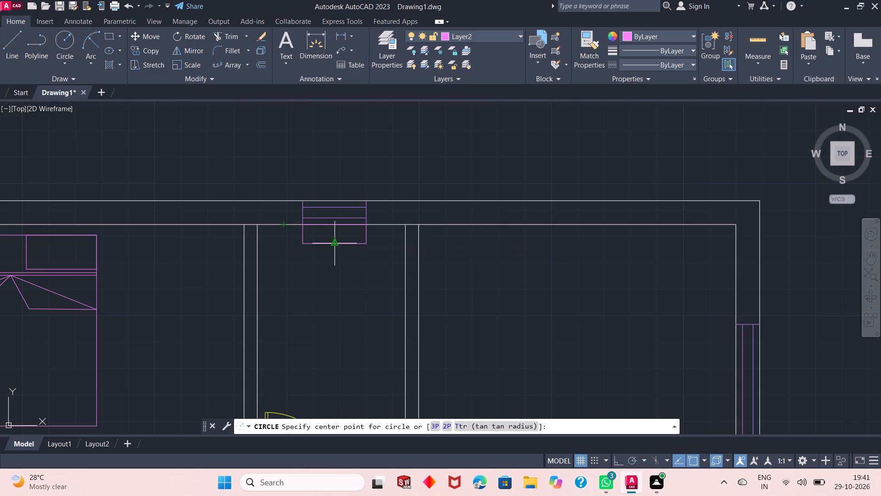
pyautogui.click(336, 277)
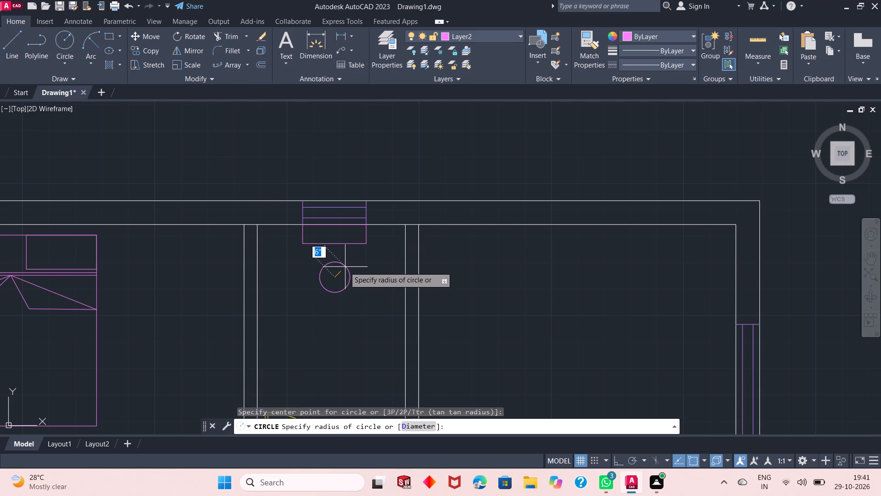
pyautogui.click(346, 265)
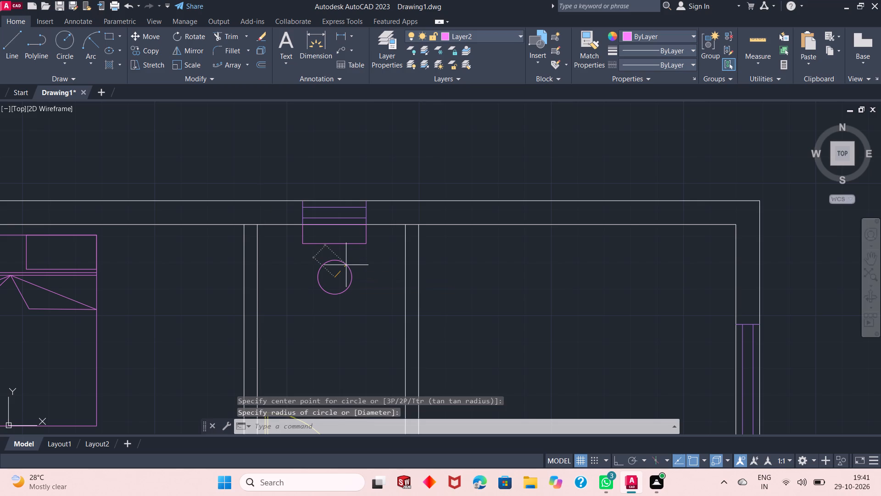
# Join the rectangle's two lower corners to the circle's sides with slanted lines, the right one about 1'-4" long.
pyautogui.click(15, 42)
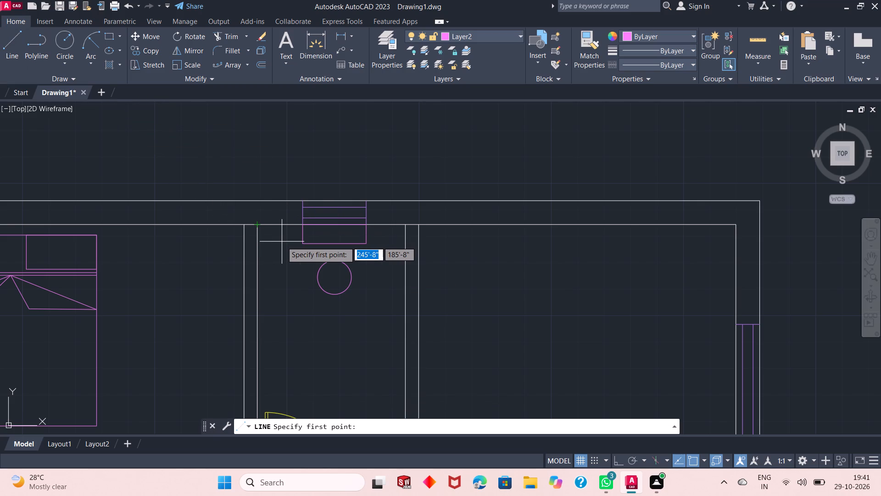
pyautogui.click(300, 242)
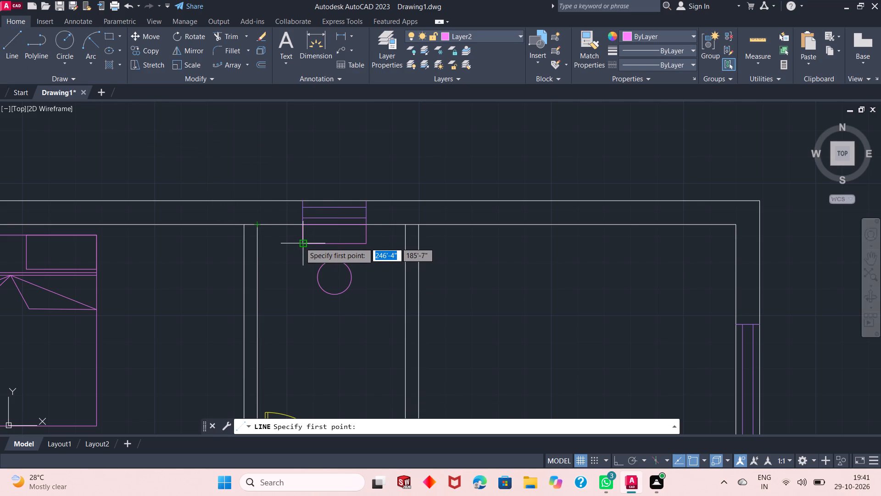
pyautogui.click(317, 287)
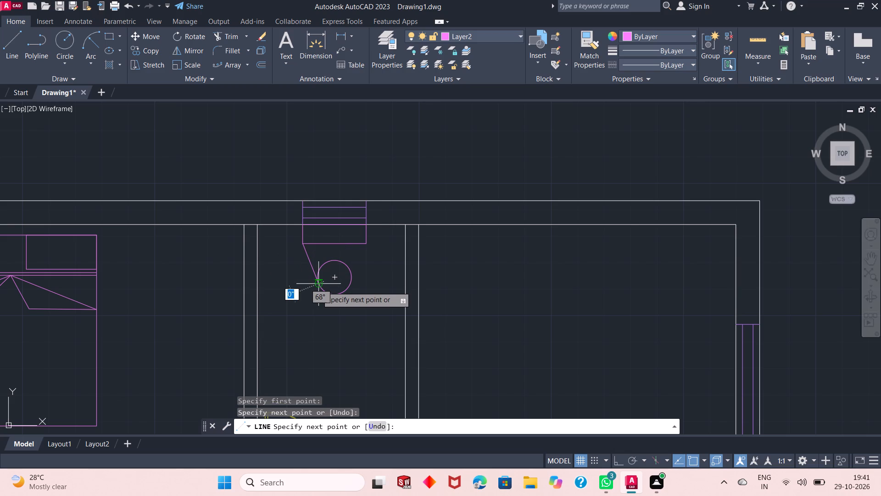
pyautogui.press('space')
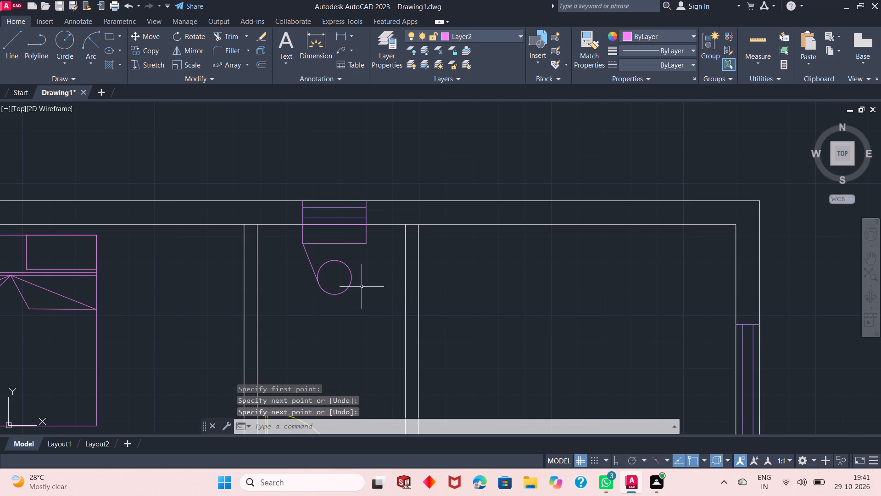
pyautogui.press('space')
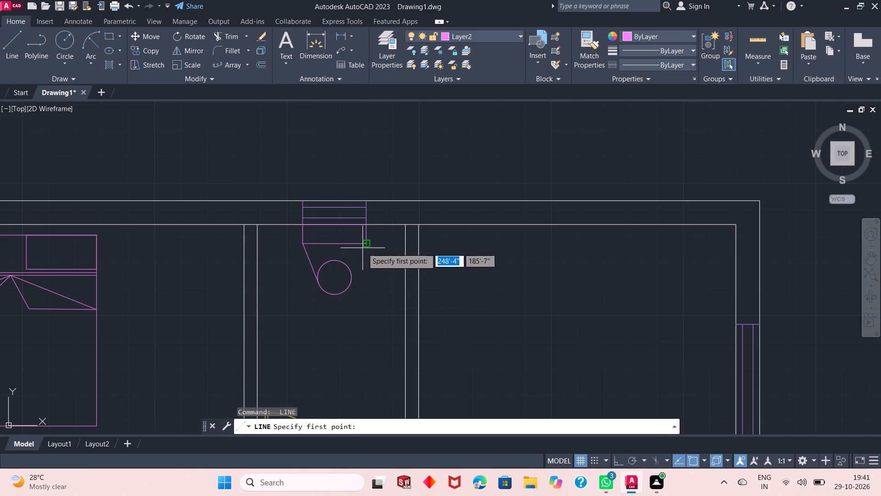
pyautogui.click(365, 246)
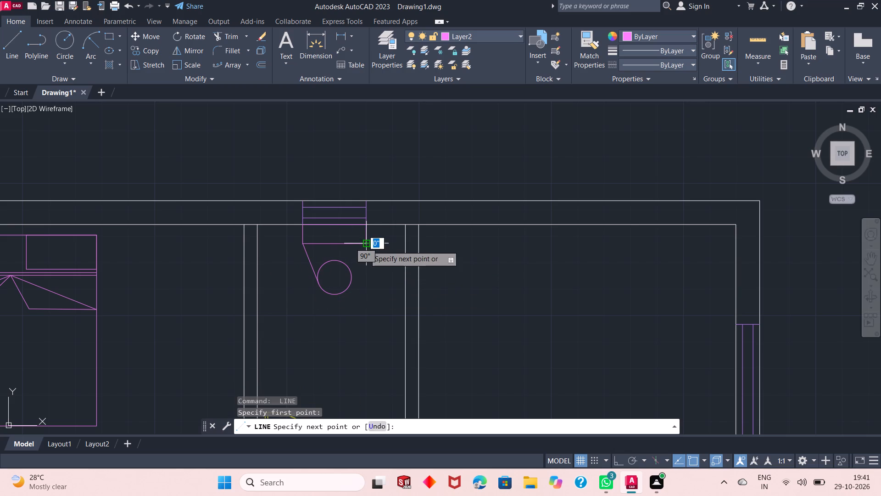
pyautogui.click(347, 284)
pyautogui.press('Return')
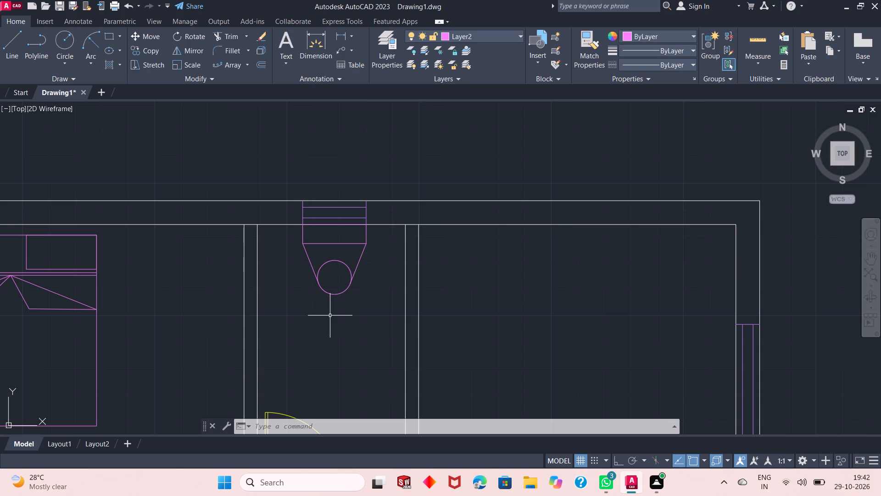
# Copy the whole bed, with pillows and blanket, horizontally with Ortho on into the upper-right room.
pyautogui.keyDown('ctrl'); pyautogui.scroll(-2, 330, 316); pyautogui.keyUp('ctrl')
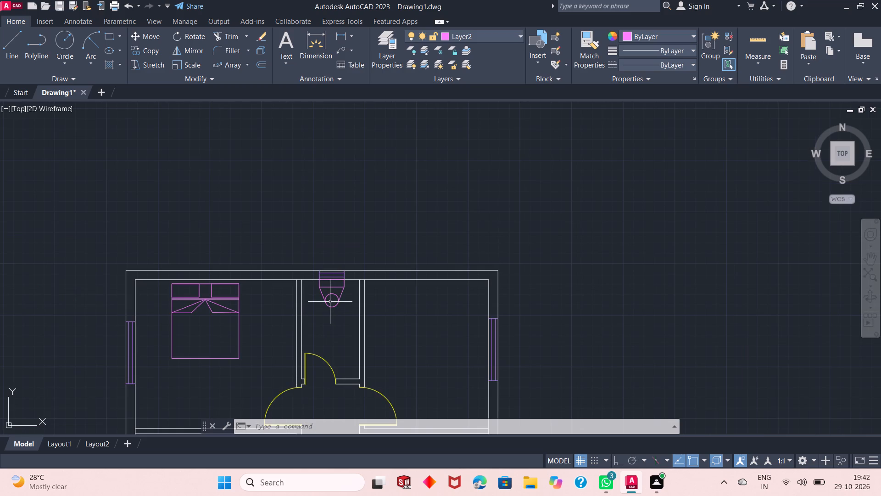
pyautogui.keyDown('ctrl'); pyautogui.scroll(2, 330, 301); pyautogui.keyUp('ctrl')
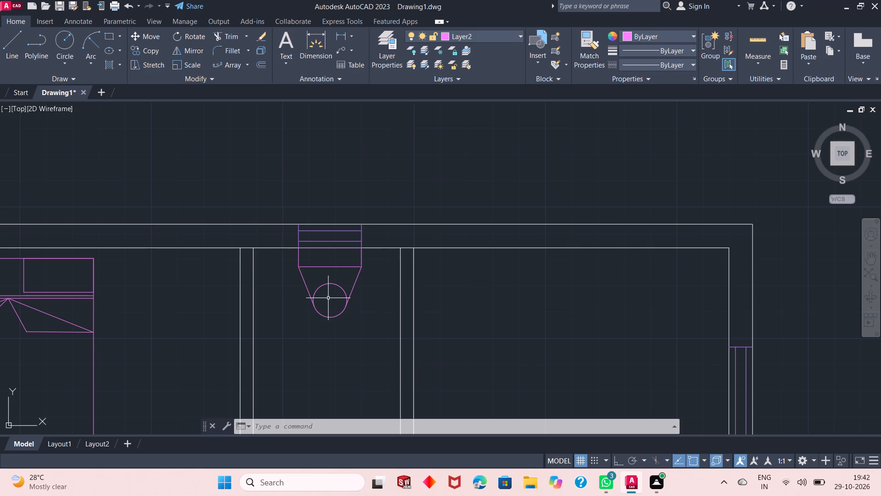
pyautogui.keyDown('ctrl'); pyautogui.scroll(-2, 328, 298); pyautogui.keyUp('ctrl')
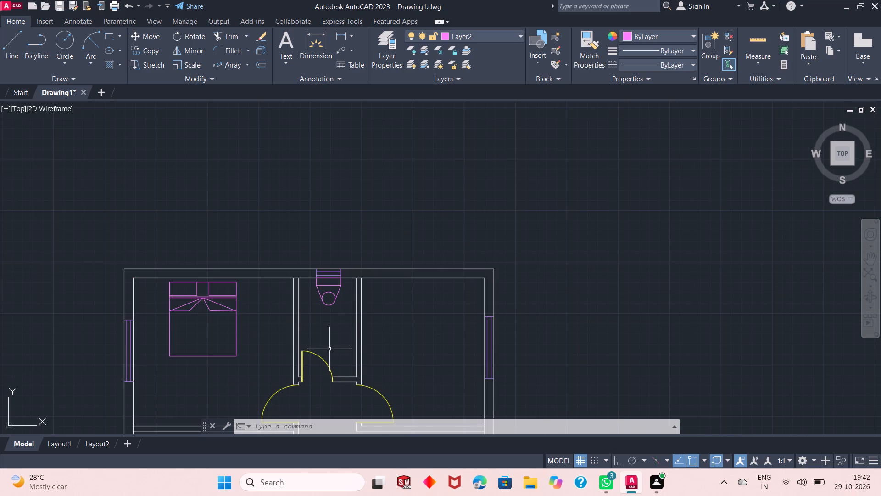
pyautogui.keyDown('ctrl'); pyautogui.scroll(1, 191, 288); pyautogui.keyUp('ctrl')
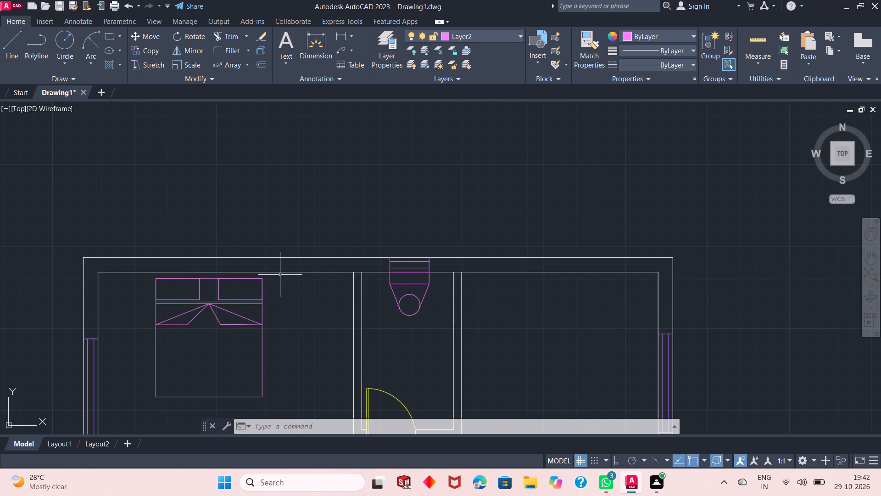
pyautogui.click(280, 275)
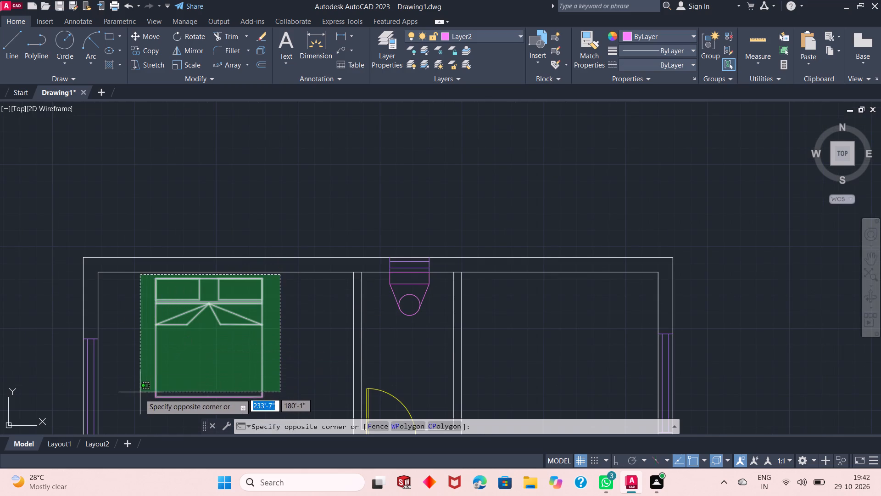
pyautogui.click(135, 405)
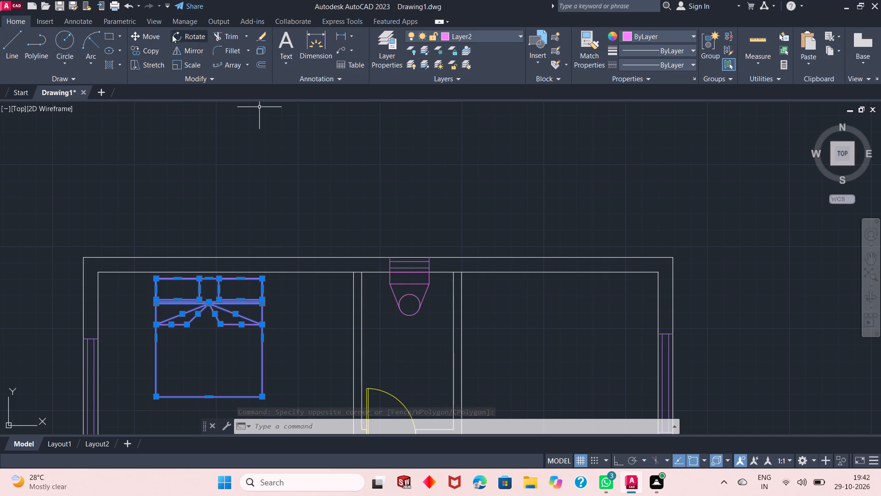
pyautogui.click(143, 49)
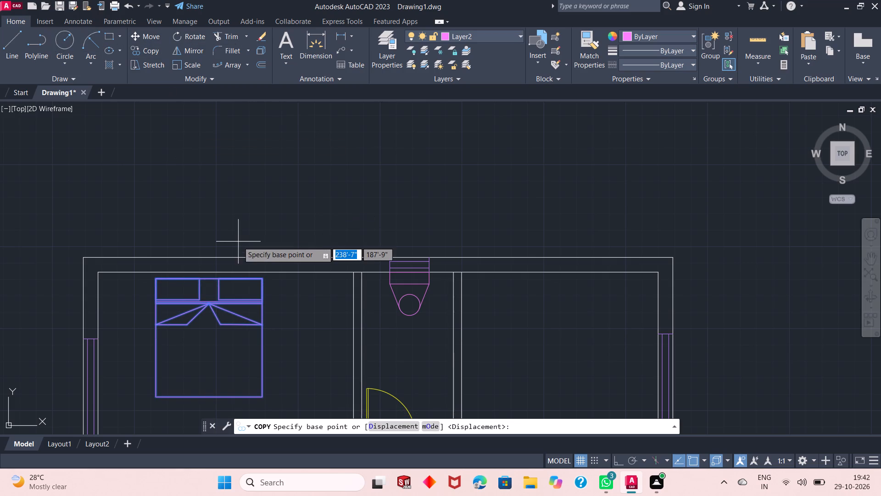
pyautogui.click(261, 281)
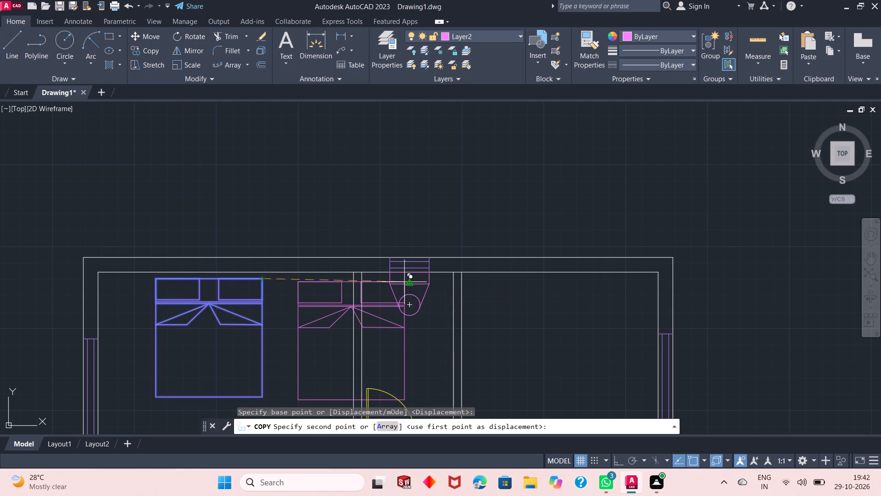
pyautogui.press('F8')
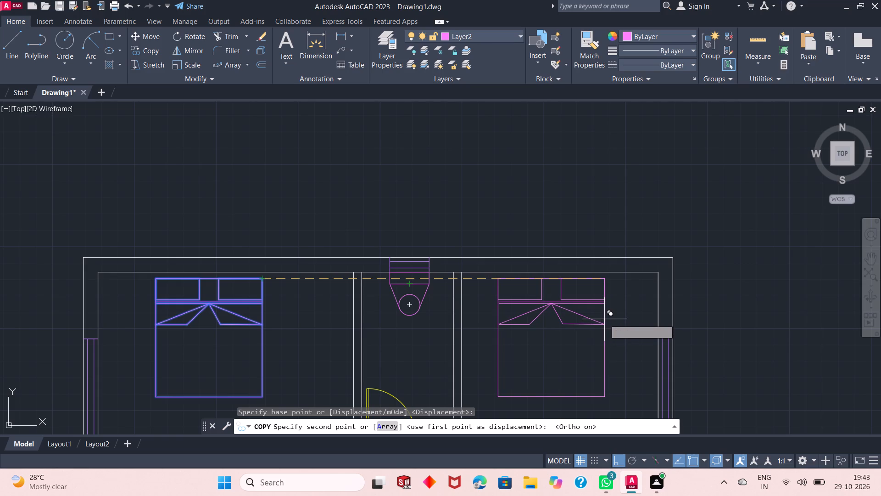
pyautogui.click(604, 319)
pyautogui.press('Return')
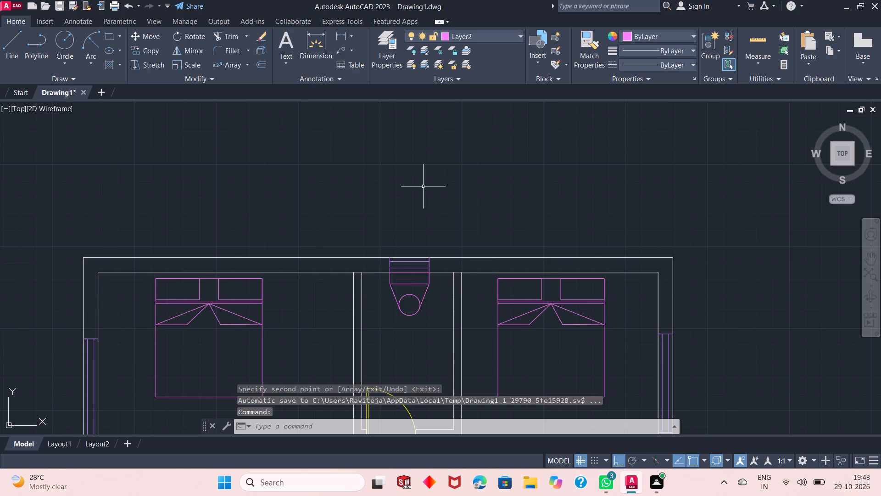
# Draw an L-shaped counter line in the room below the upper-left bedroom, about 10'-9" horizontally from the right wall, continuing down to the lower wall.
pyautogui.keyDown('ctrl'); pyautogui.scroll(-1, 423, 186); pyautogui.keyUp('ctrl')
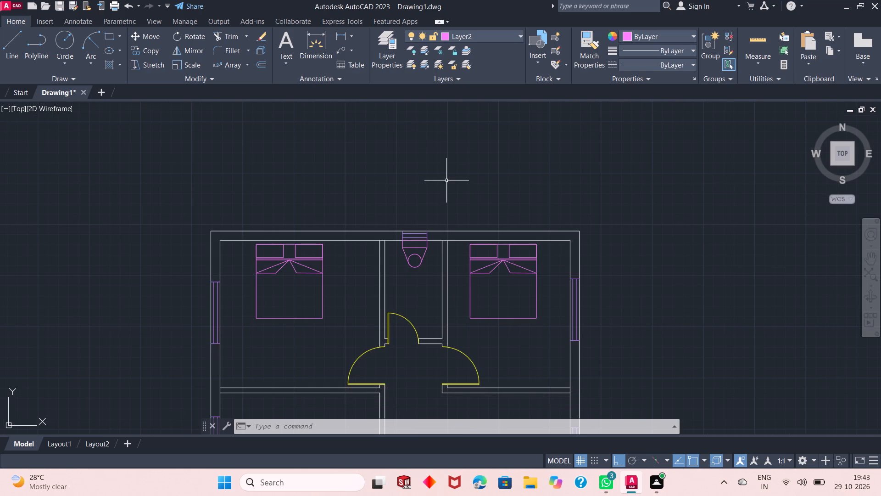
pyautogui.keyDown('ctrl'); pyautogui.scroll(-2, 463, 175); pyautogui.keyUp('ctrl')
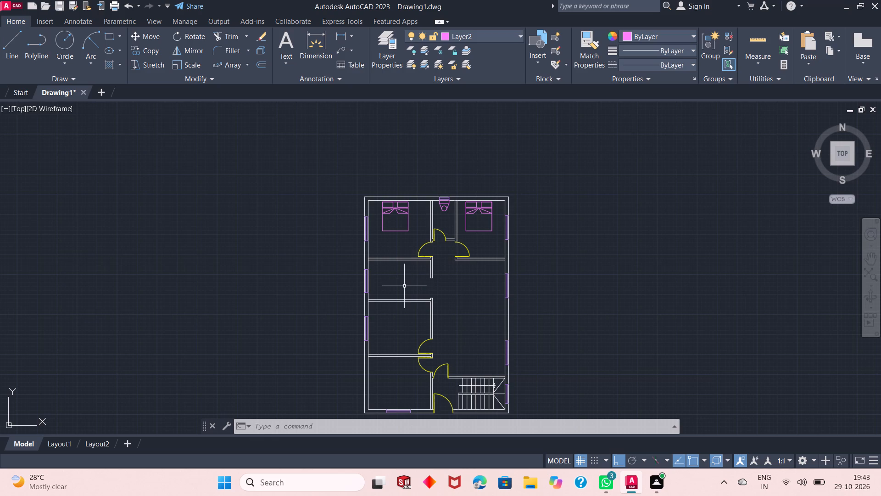
pyautogui.keyDown('ctrl'); pyautogui.scroll(3, 404, 287); pyautogui.keyUp('ctrl')
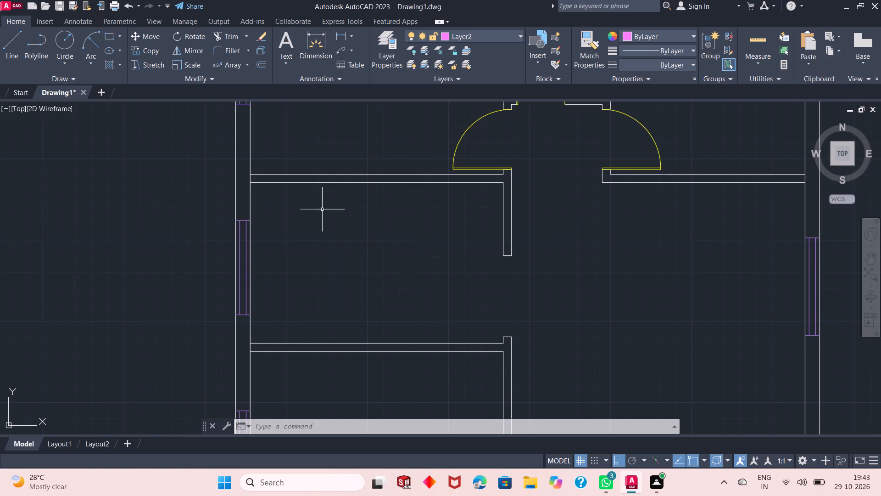
pyautogui.click(9, 50)
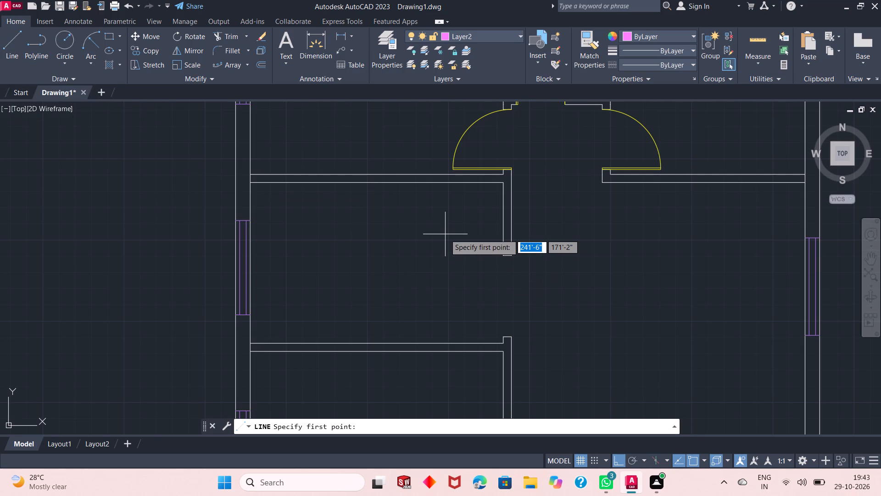
pyautogui.click(502, 225)
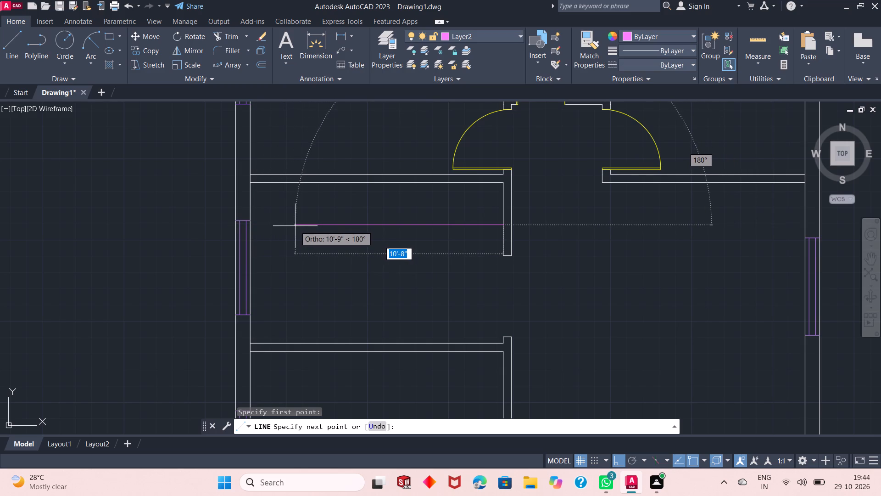
pyautogui.click(295, 226)
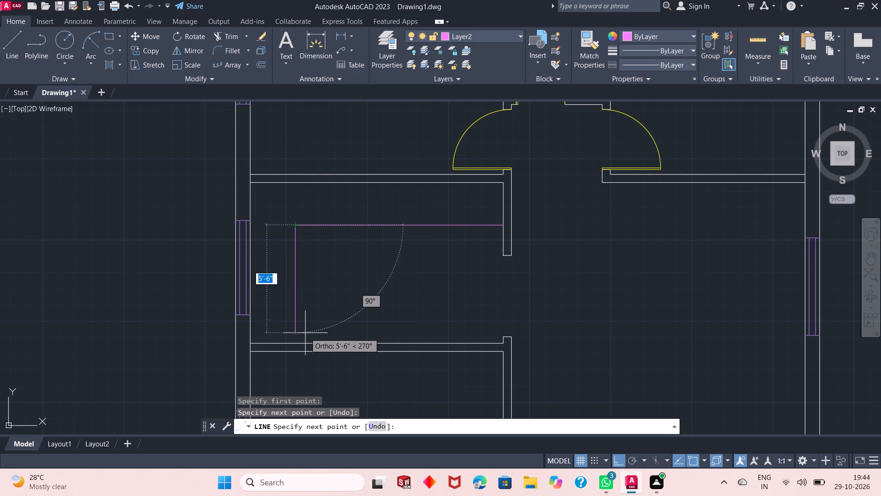
pyautogui.click(296, 344)
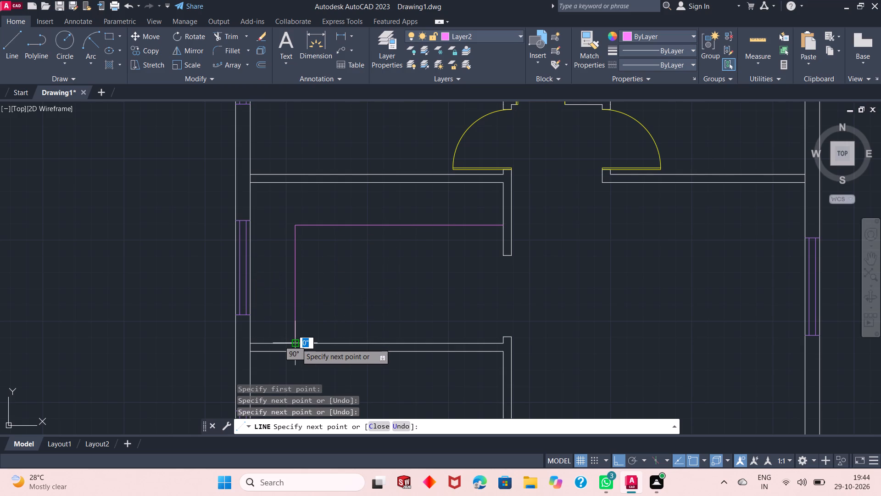
pyautogui.press('space')
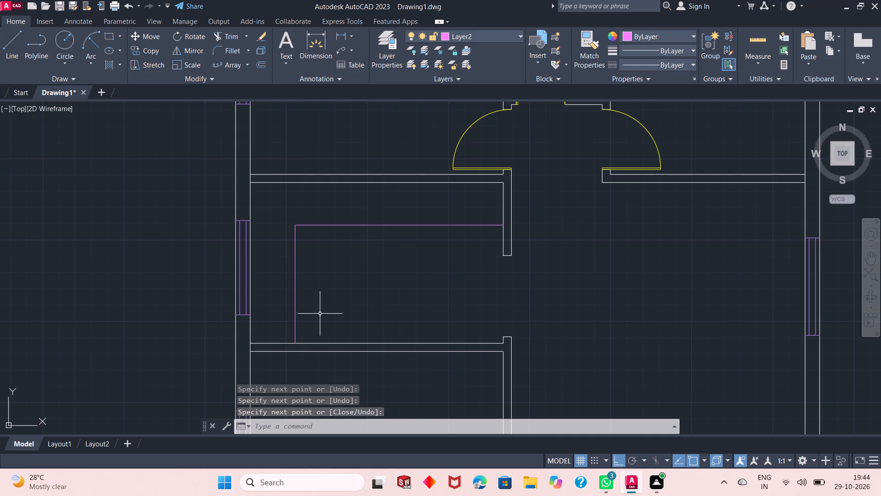
# Draw a sink rectangle about 1'-4" wide and 2'-9" long between the left window and the vertical counter line.
pyautogui.click(106, 37)
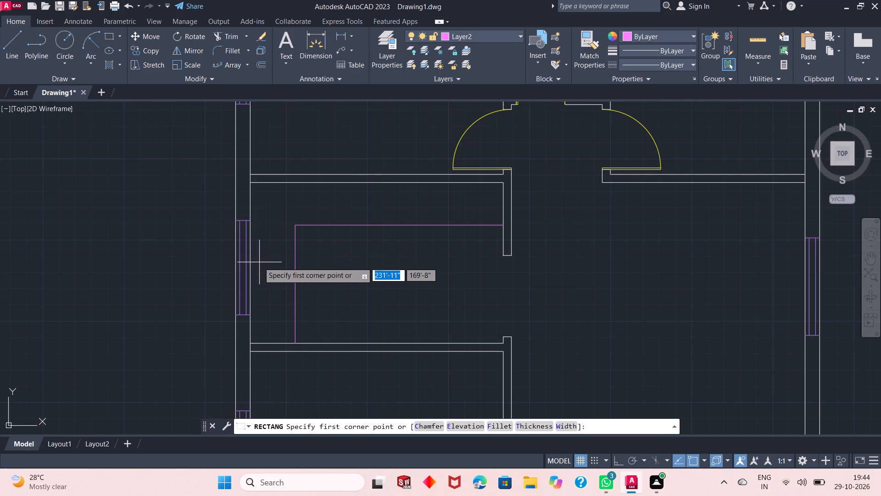
pyautogui.click(257, 260)
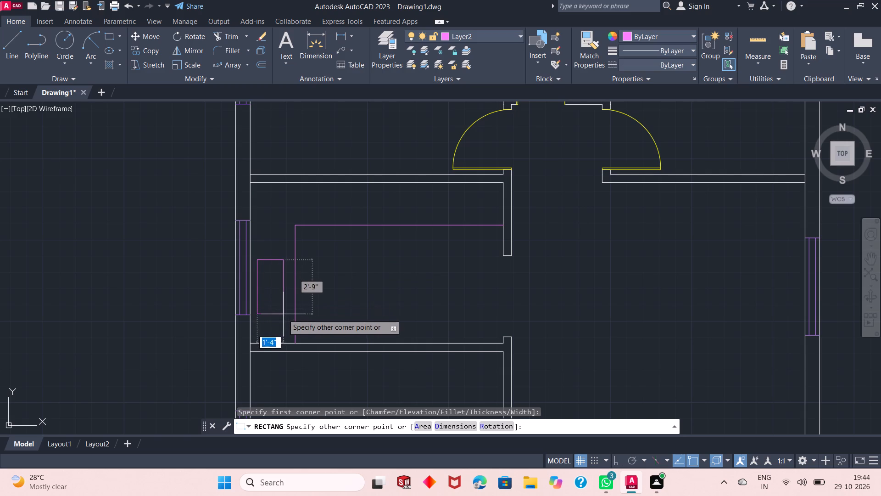
pyautogui.click(286, 310)
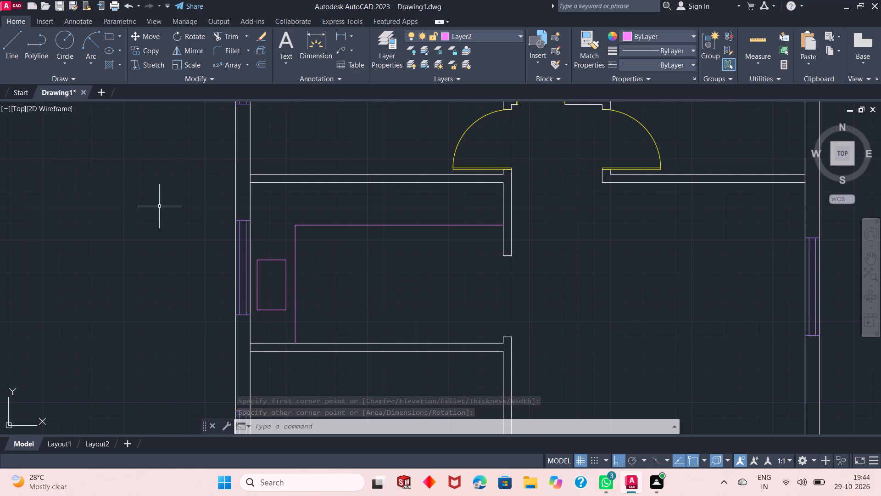
# Draw a horizontal line across the sink rectangle slightly below its middle, dividing it into two compartments.
pyautogui.click(11, 42)
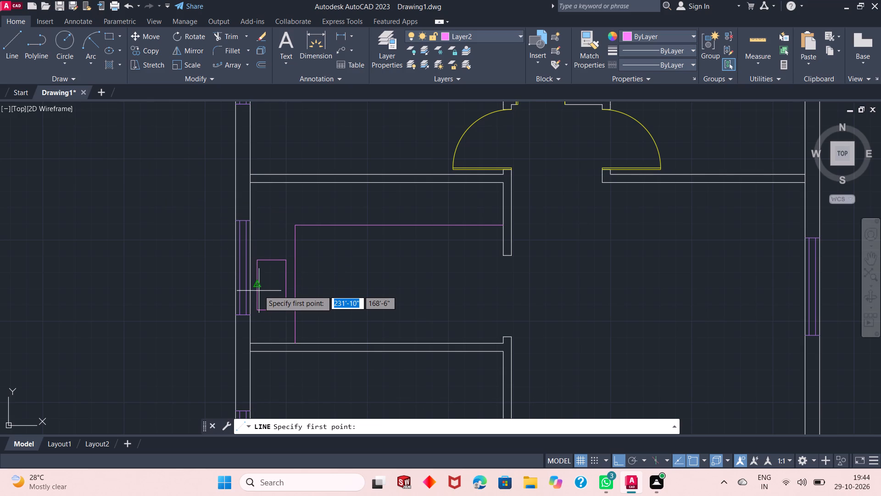
pyautogui.keyDown('ctrl'); pyautogui.scroll(3, 259, 290); pyautogui.keyUp('ctrl')
pyautogui.click(246, 281)
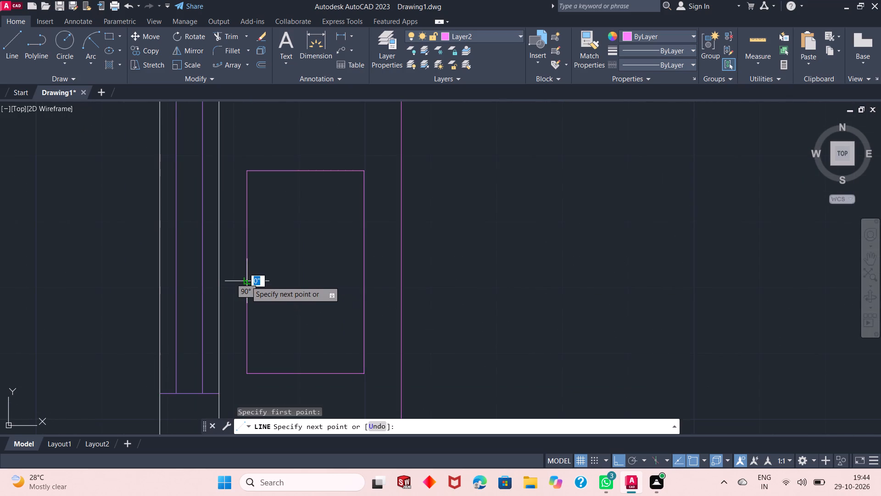
pyautogui.click(364, 280)
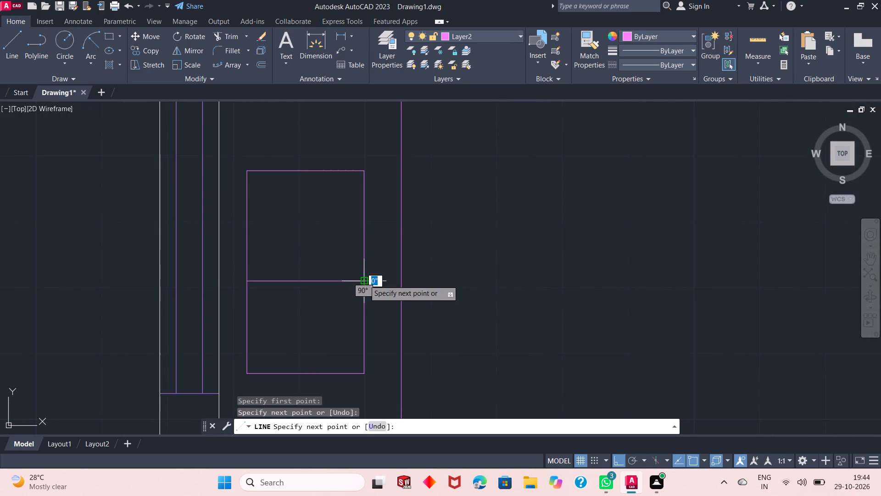
pyautogui.press('space')
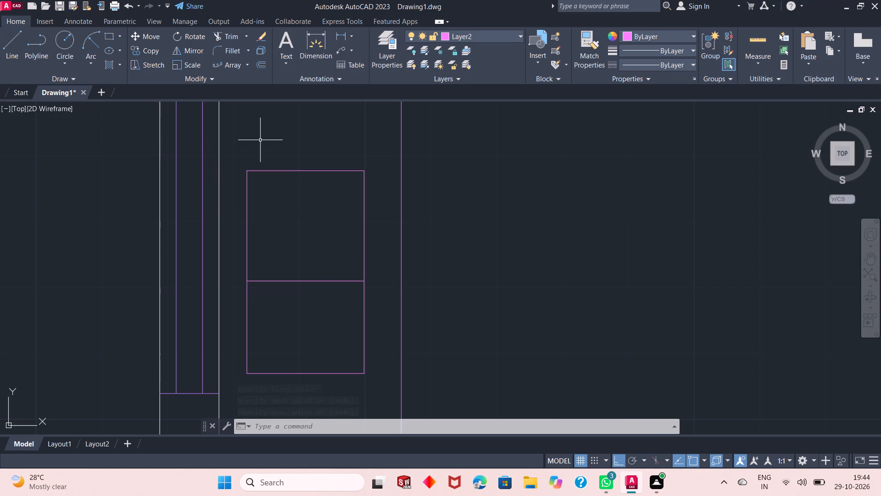
# Draw a vertical line about 1'-2" long just inside the left edge of the lower sink compartment, from its bottom edge to the dividing line.
pyautogui.click(17, 39)
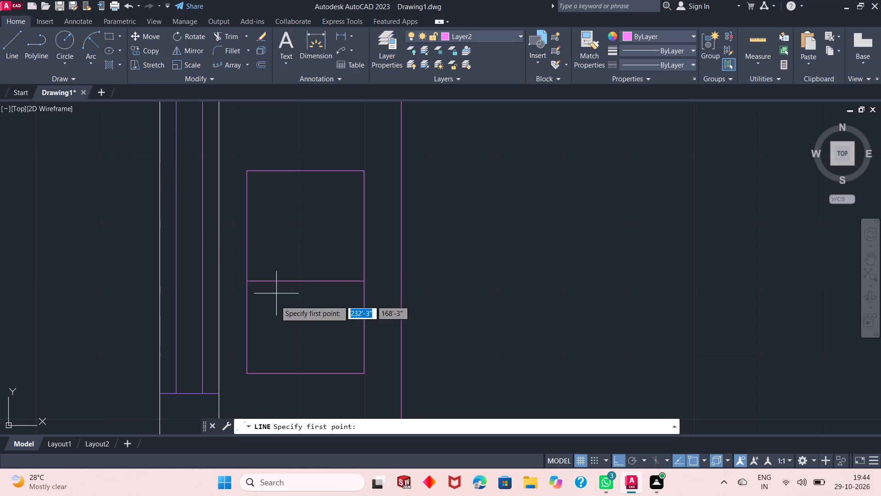
pyautogui.keyDown('ctrl'); pyautogui.scroll(2, 252, 371); pyautogui.keyUp('ctrl')
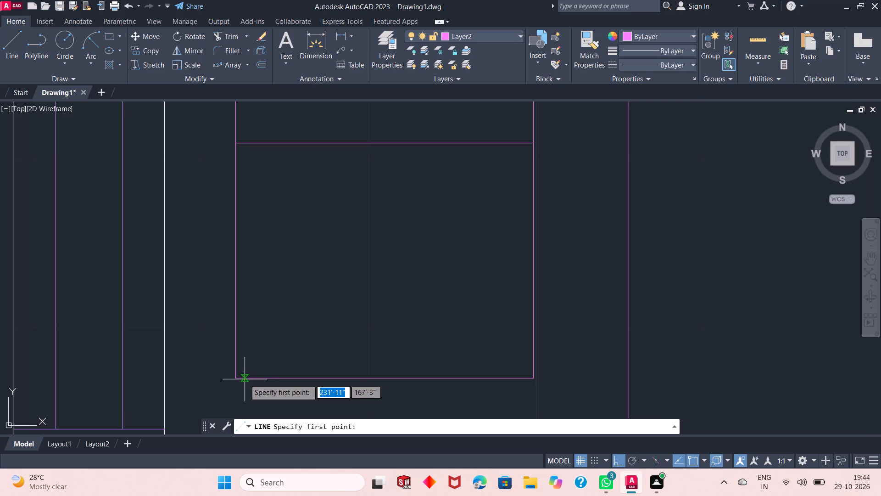
pyautogui.click(245, 379)
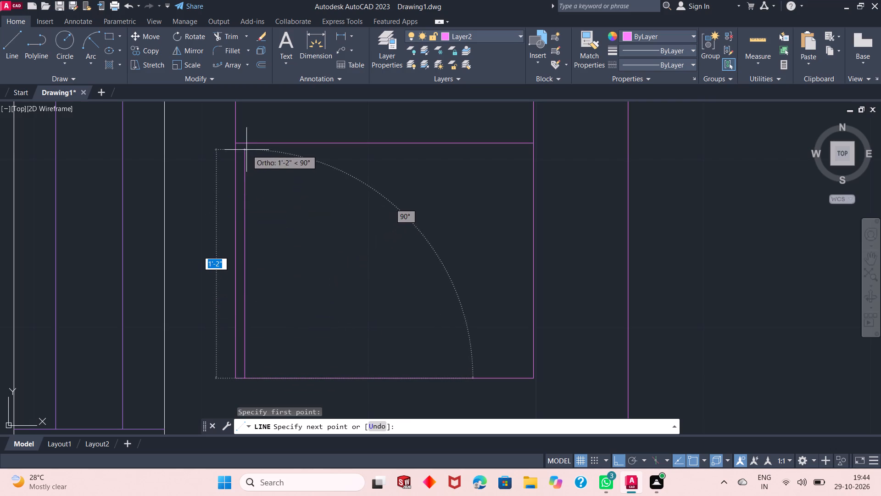
pyautogui.click(242, 141)
pyautogui.press('Escape')
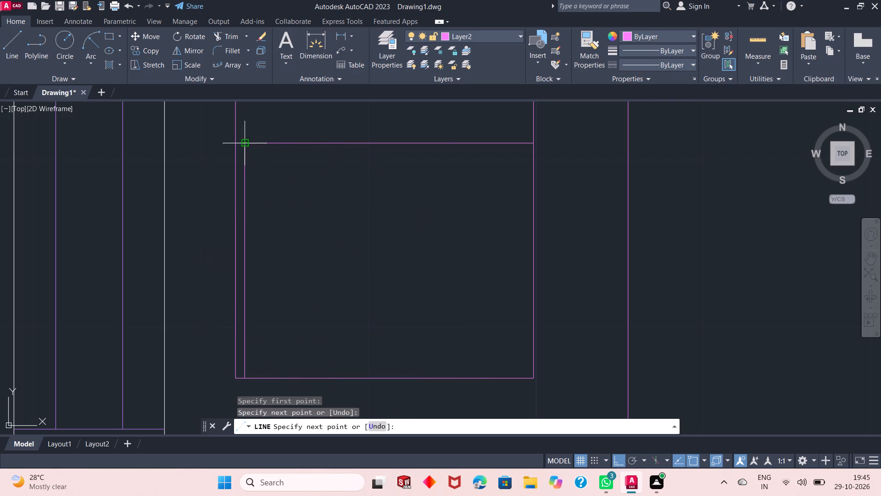
pyautogui.click(246, 171)
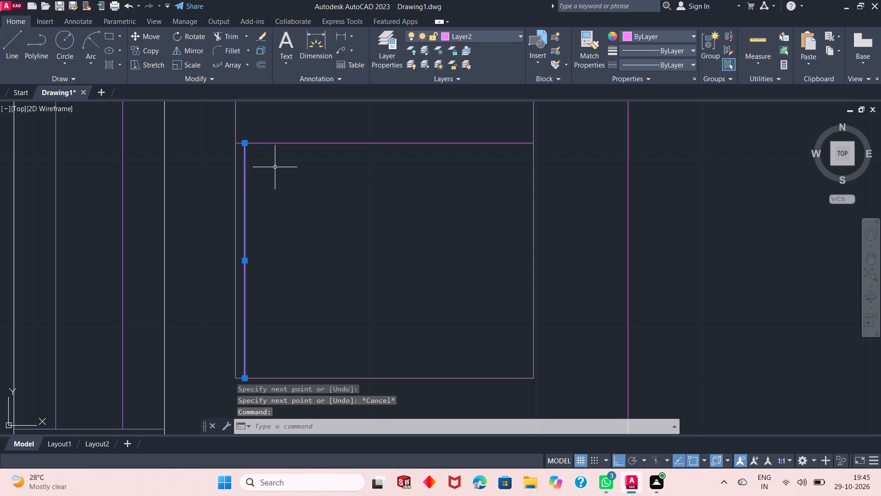
pyautogui.press('Escape')
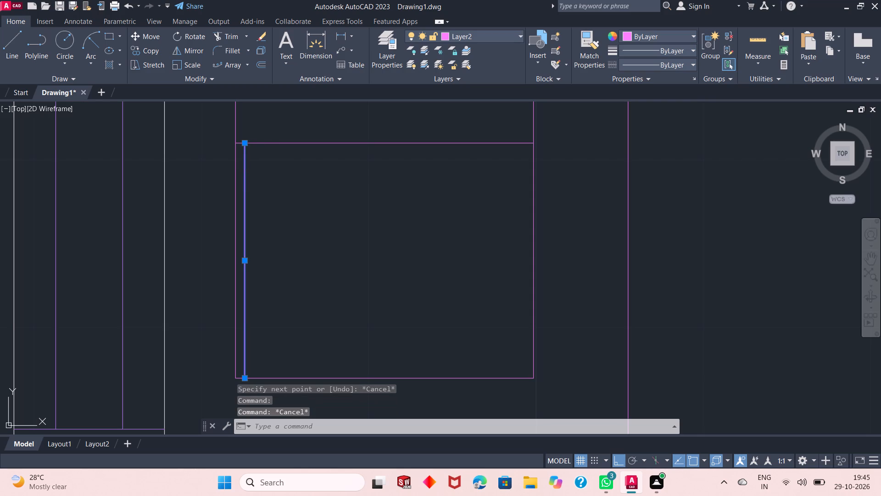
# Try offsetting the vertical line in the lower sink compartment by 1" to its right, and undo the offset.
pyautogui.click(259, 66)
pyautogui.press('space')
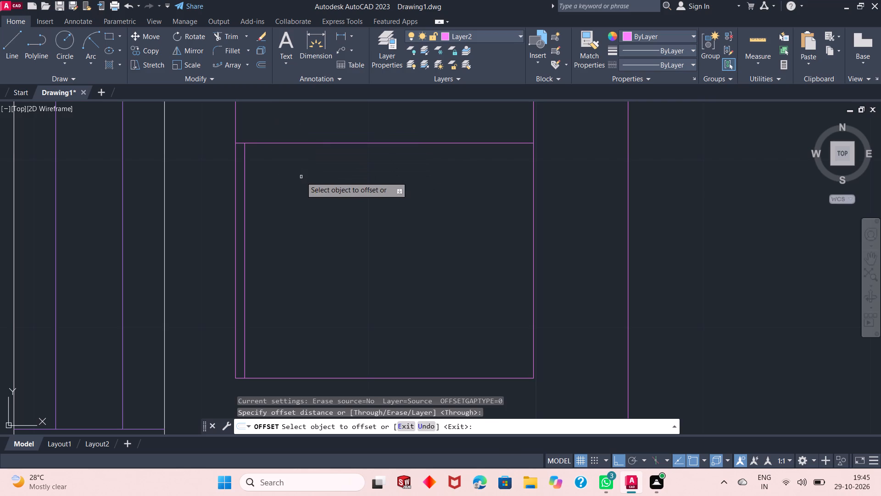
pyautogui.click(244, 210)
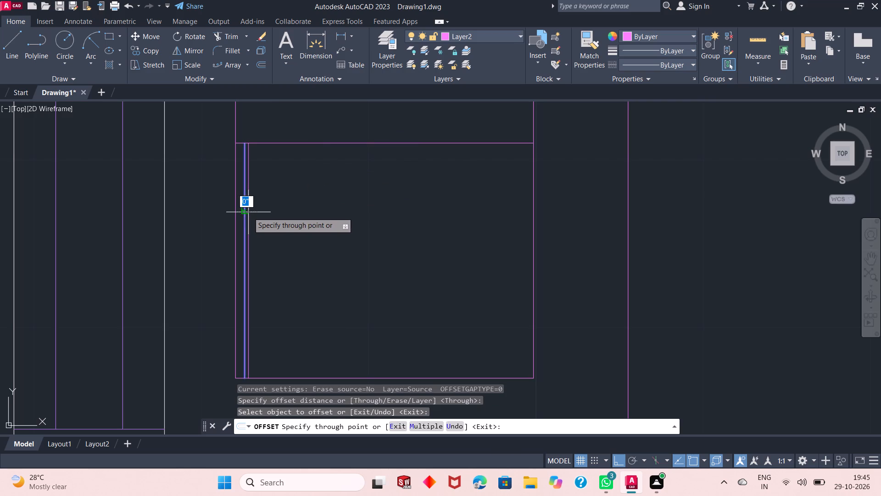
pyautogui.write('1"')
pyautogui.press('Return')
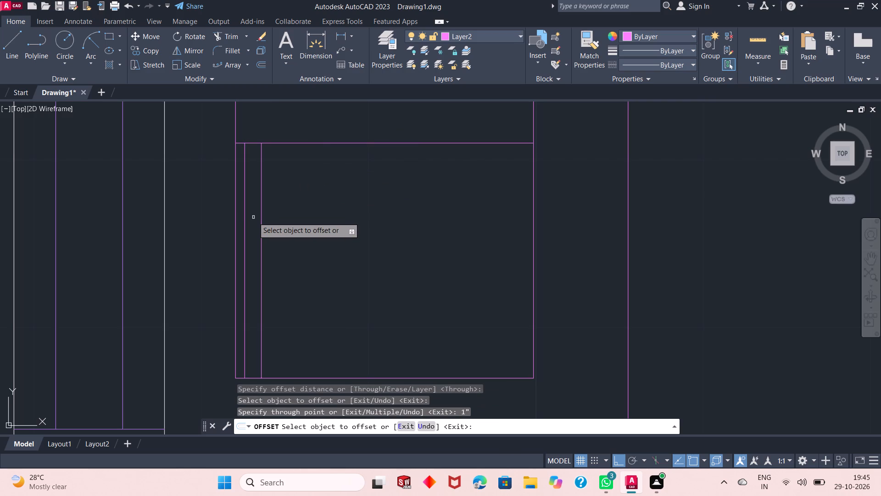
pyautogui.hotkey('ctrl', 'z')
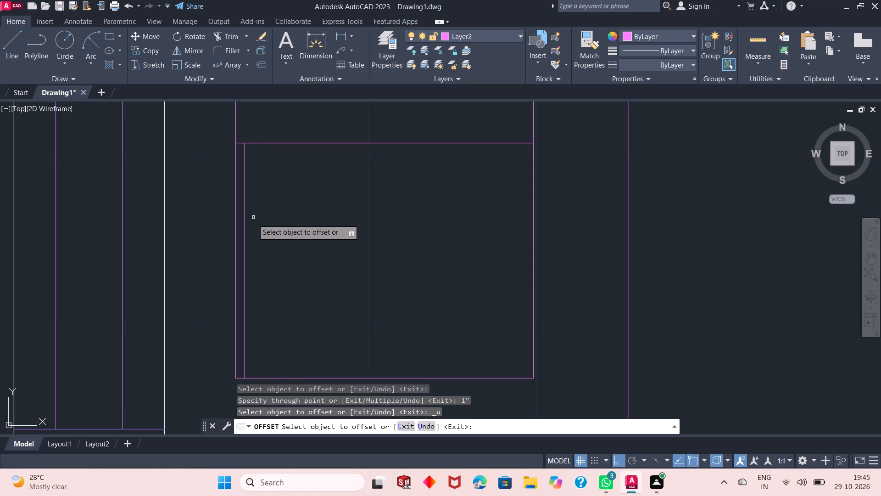
# Offset the vertical line in the lower sink compartment rightward four times in succession at 0.5" spacing, each from the newest line.
pyautogui.click(245, 236)
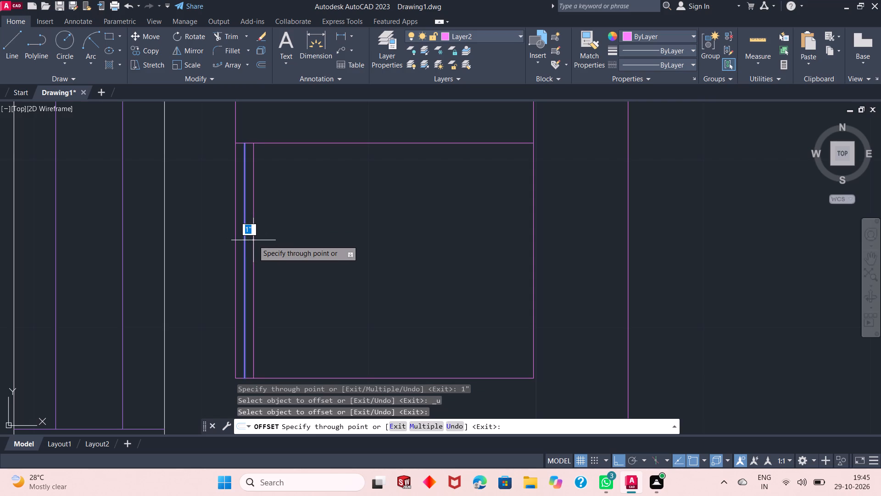
pyautogui.write('.5"')
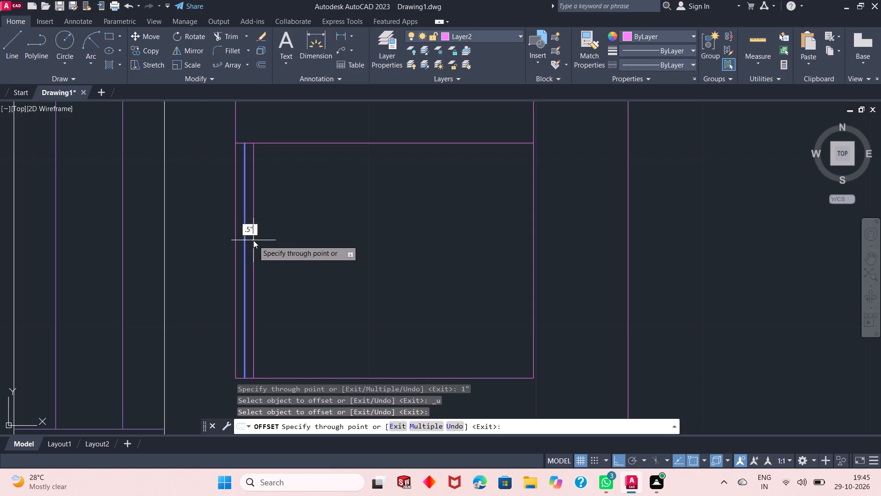
pyautogui.press('Return')
pyautogui.click(253, 240)
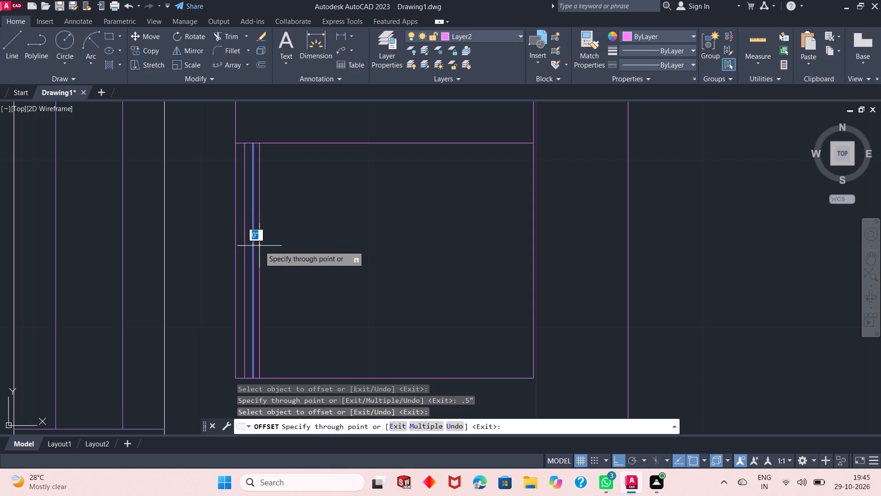
pyautogui.write('.5"')
pyautogui.press('Return')
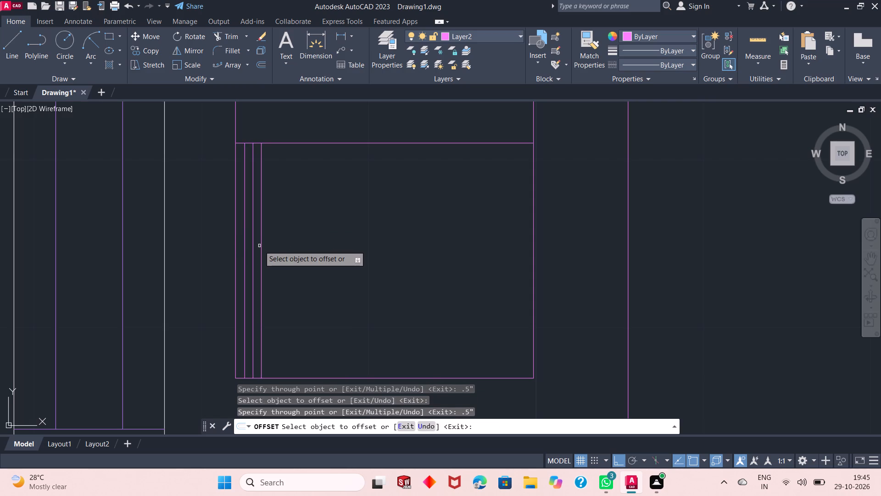
pyautogui.click(261, 250)
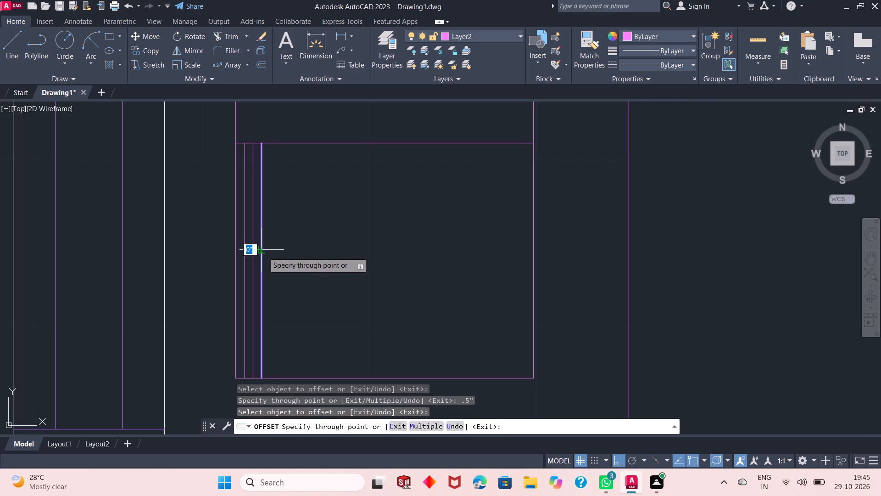
pyautogui.write('.5"')
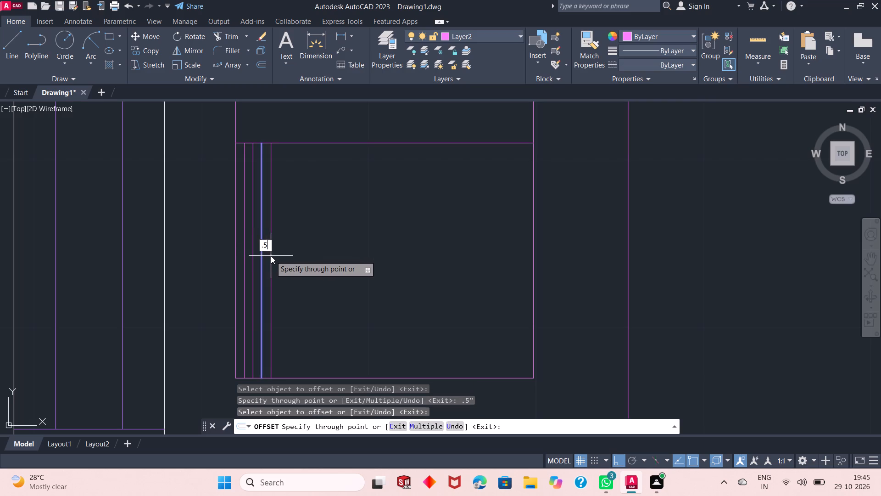
pyautogui.press('Return')
pyautogui.click(271, 256)
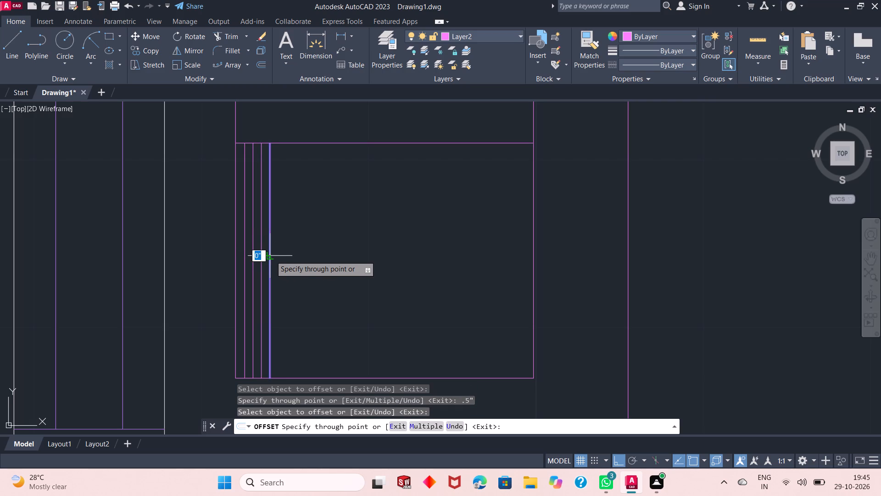
pyautogui.write('.5"')
pyautogui.press('Return')
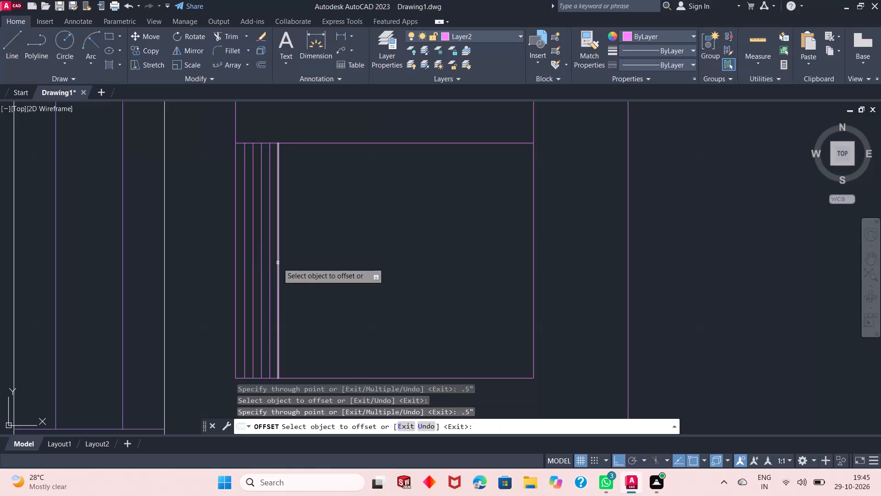
# Add four more vertical ribs in the lower sink compartment, offsetting the rightmost rib 0.5" to the right each time, reaching about a quarter across.
pyautogui.click(278, 263)
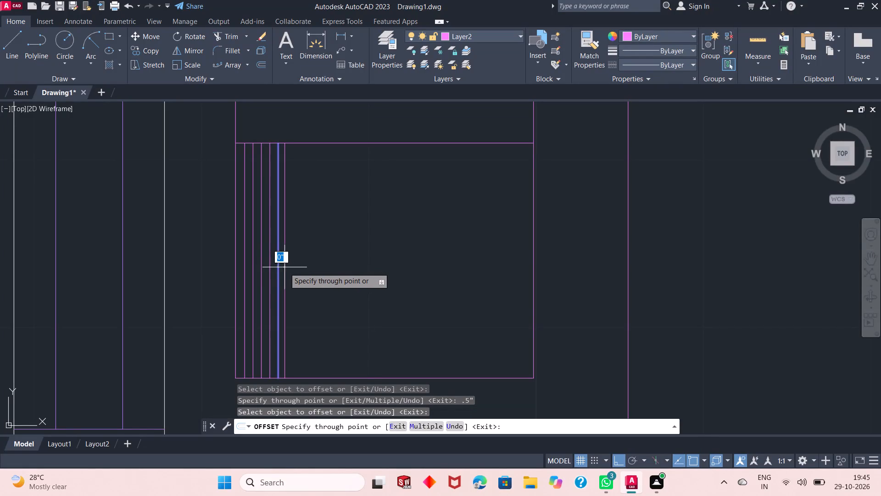
pyautogui.write('.5"')
pyautogui.press('Return')
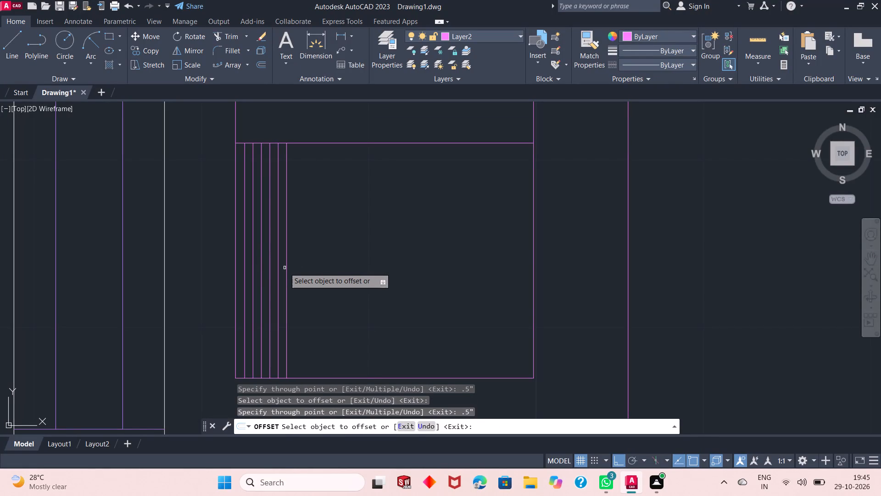
pyautogui.click(287, 274)
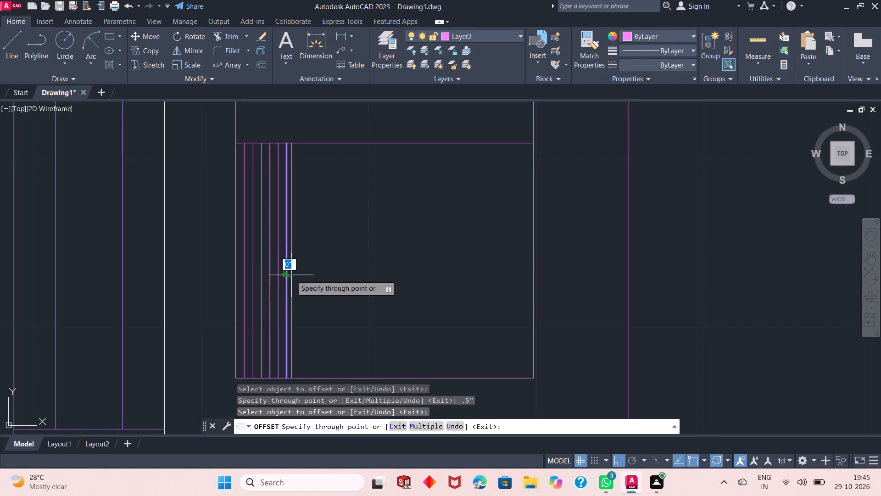
pyautogui.write('.5"')
pyautogui.press('Return')
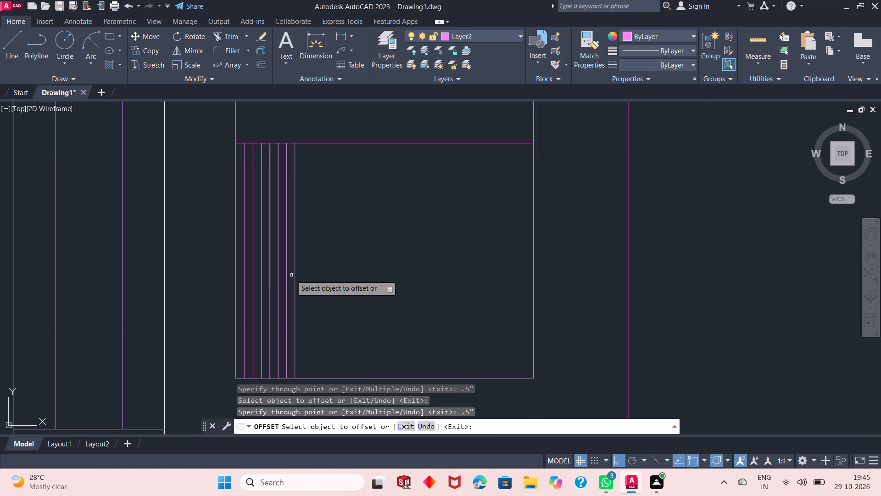
pyautogui.click(295, 281)
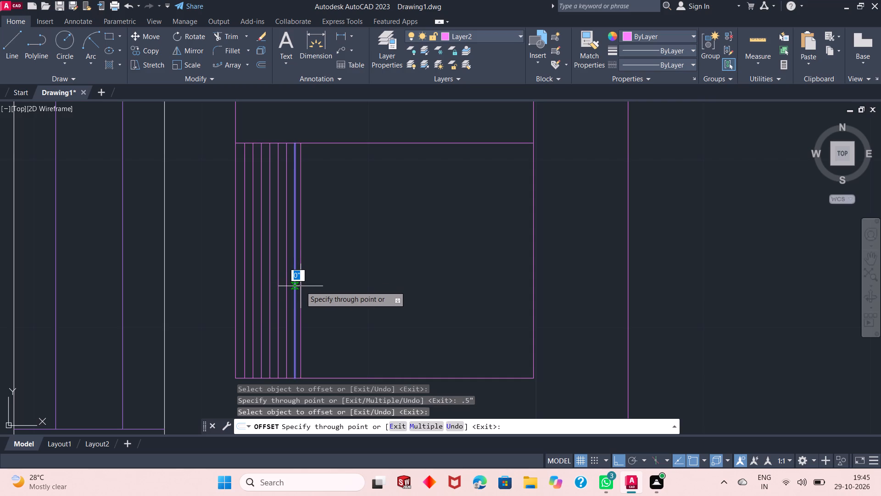
pyautogui.write('.5"')
pyautogui.press('Return')
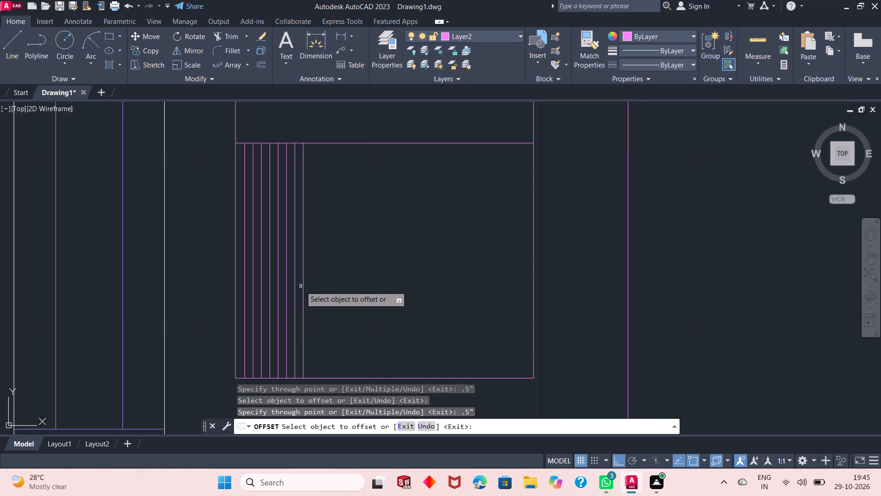
pyautogui.click(303, 292)
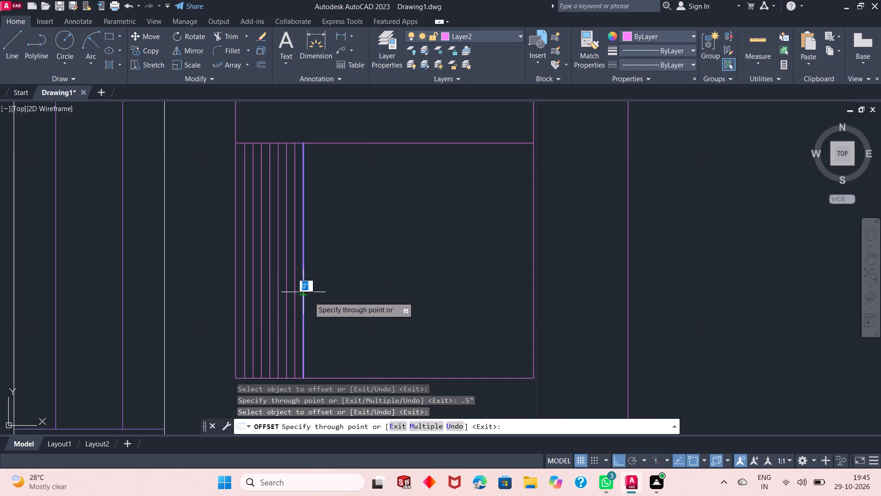
pyautogui.write('.5')
pyautogui.hotkey('shift', '"')
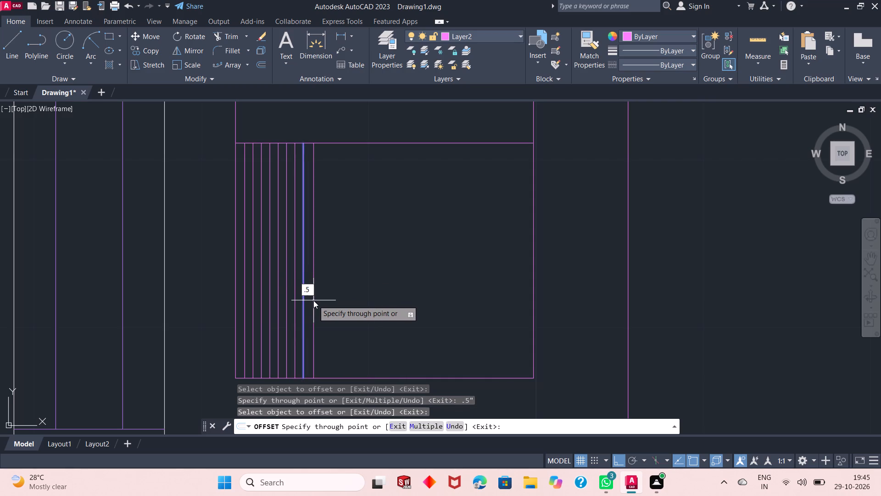
pyautogui.press('Return')
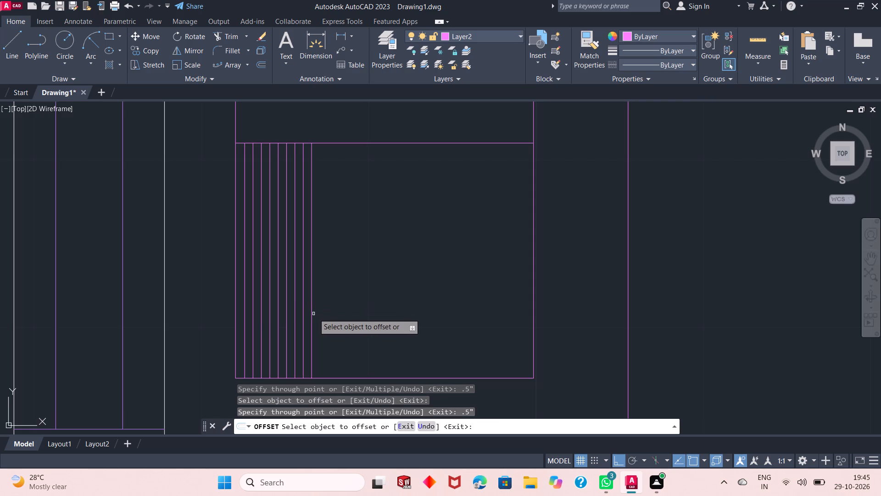
# Extend the ribbing of the lower sink compartment with four more rightward 0.5" offsets, each taken from the newest rib.
pyautogui.click(312, 310)
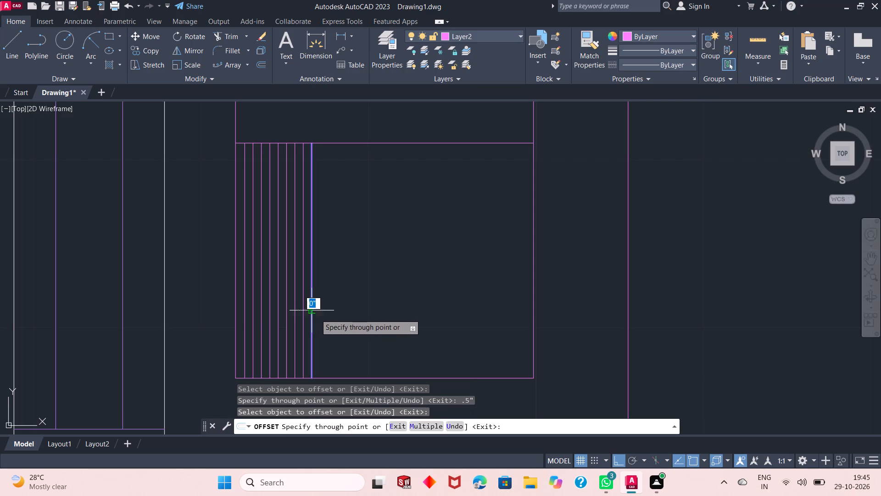
pyautogui.write('.5"')
pyautogui.press('Return')
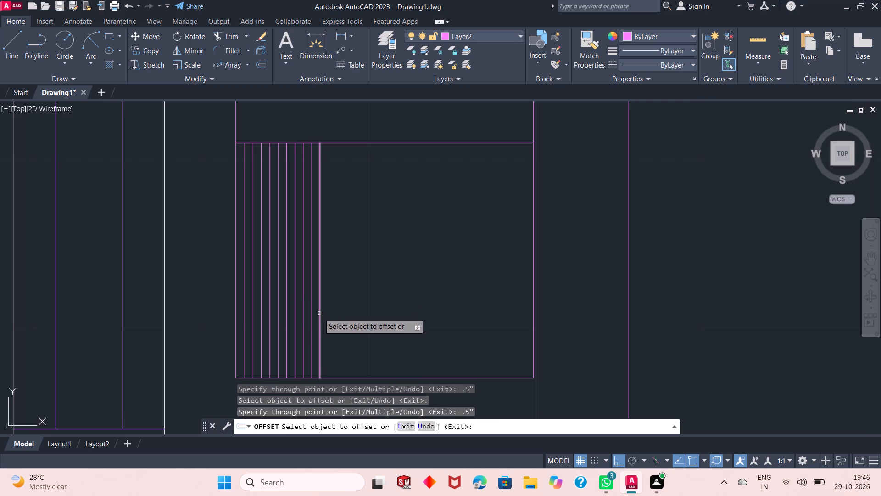
pyautogui.click(319, 313)
pyautogui.write('.5"')
pyautogui.press('Return')
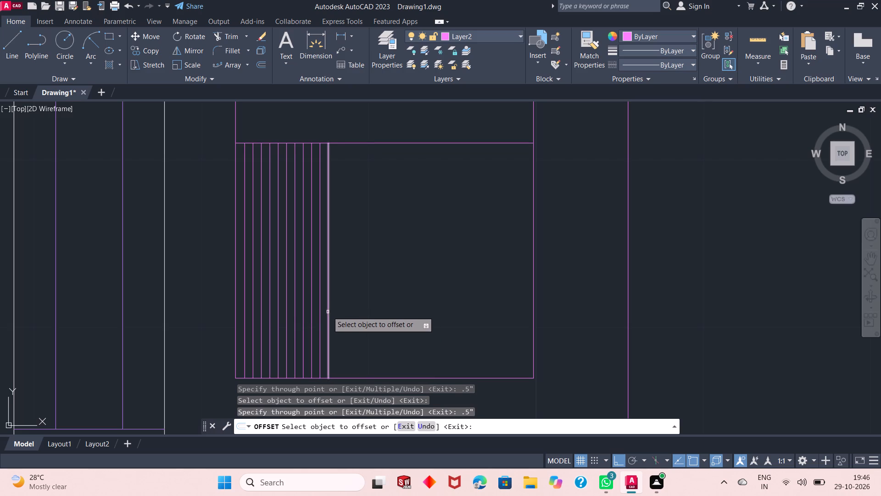
pyautogui.click(327, 312)
pyautogui.write('.5"')
pyautogui.press('Return')
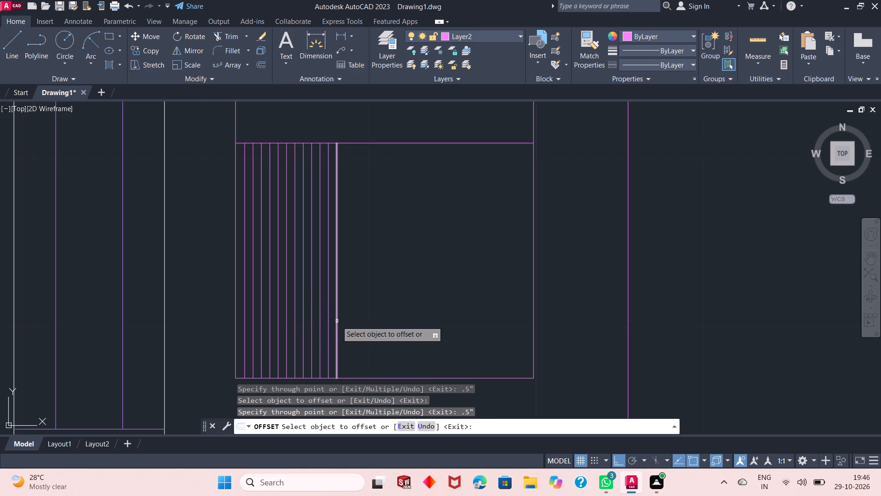
pyautogui.click(337, 321)
pyautogui.write('.5"')
pyautogui.press('Return')
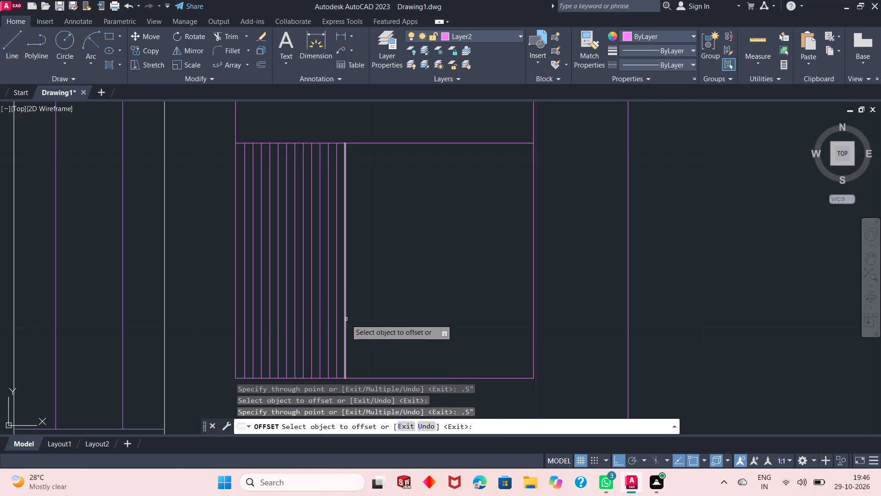
# Offset the rightmost rib 0.5" to the right four more times in succession, bringing the ribs to nearly the compartment's middle.
pyautogui.click(346, 319)
pyautogui.write('.5"')
pyautogui.press('Return')
pyautogui.click(354, 325)
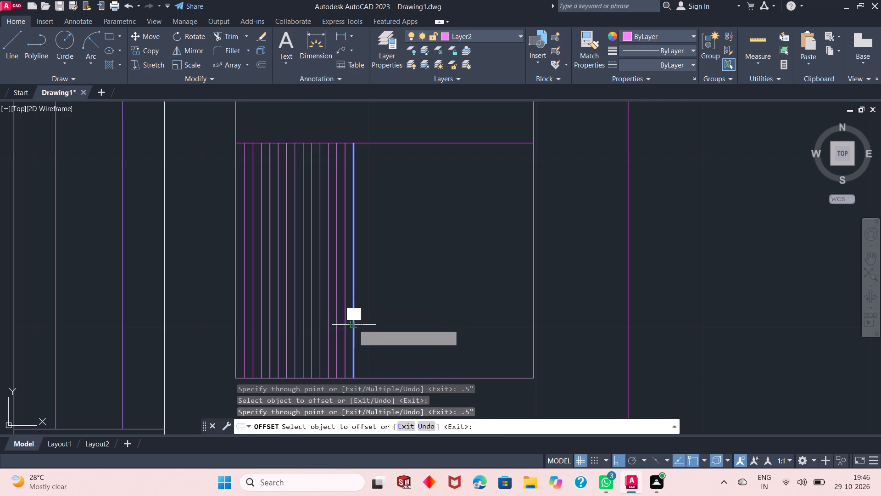
pyautogui.write('.5"')
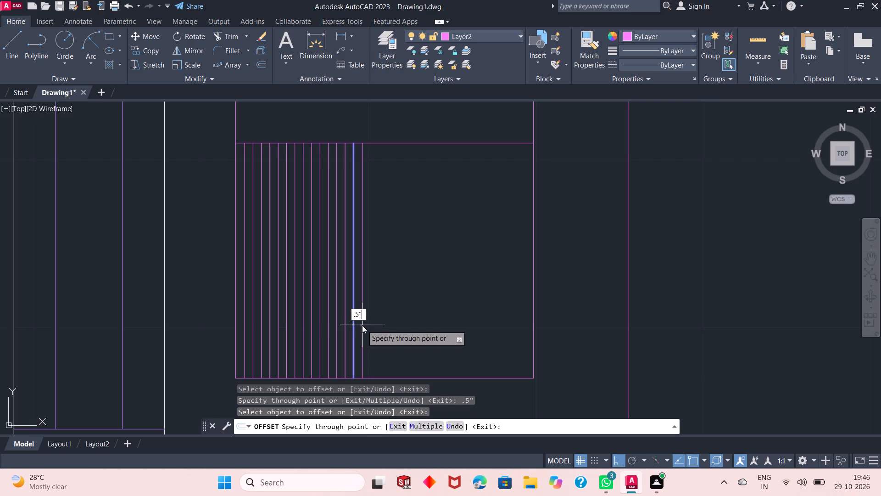
pyautogui.press('Return')
pyautogui.click(362, 325)
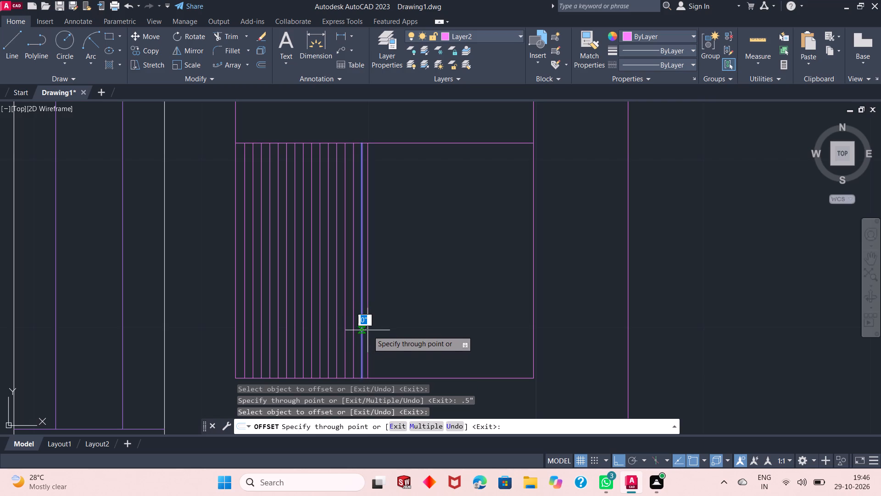
pyautogui.write('.5"')
pyautogui.press('Return')
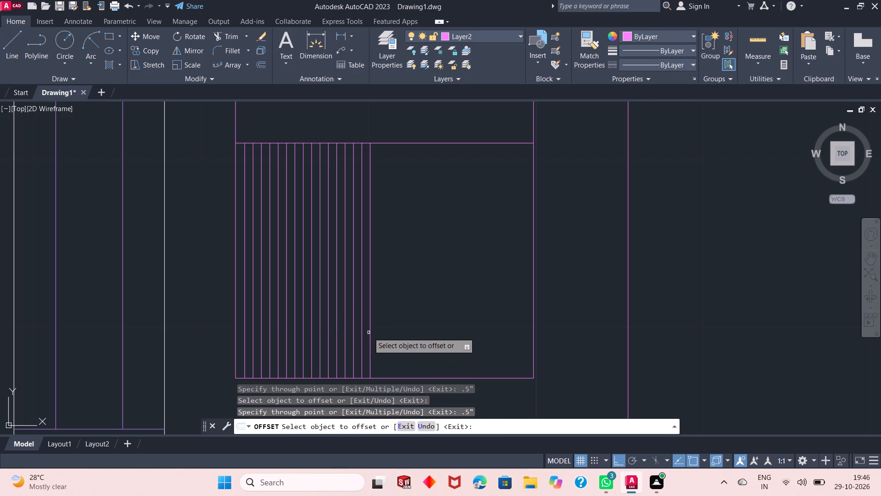
pyautogui.click(369, 338)
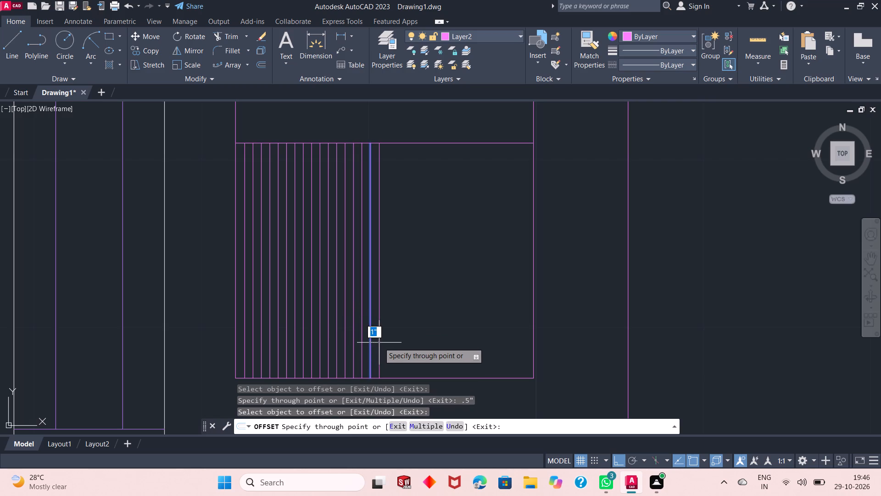
pyautogui.write('.5"')
pyautogui.press('Return')
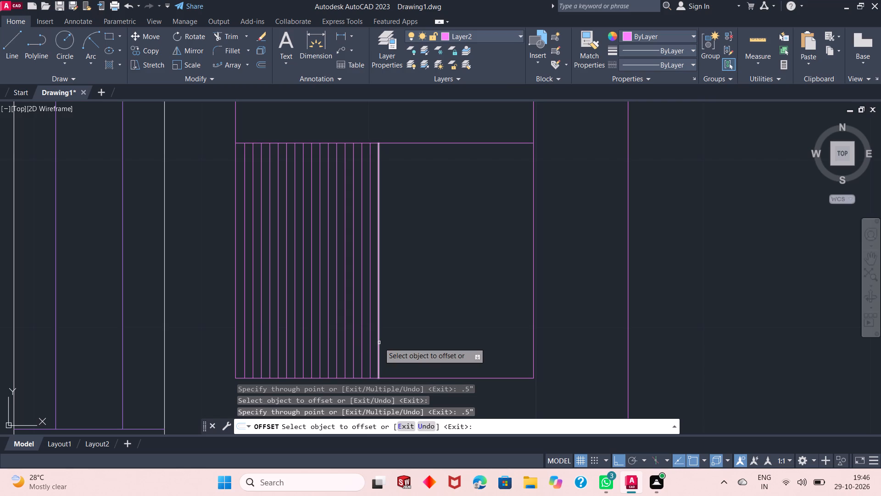
# Add five more ribs past the middle of the lower sink compartment, each offset 0.5" to the right of the previous one.
pyautogui.click(379, 343)
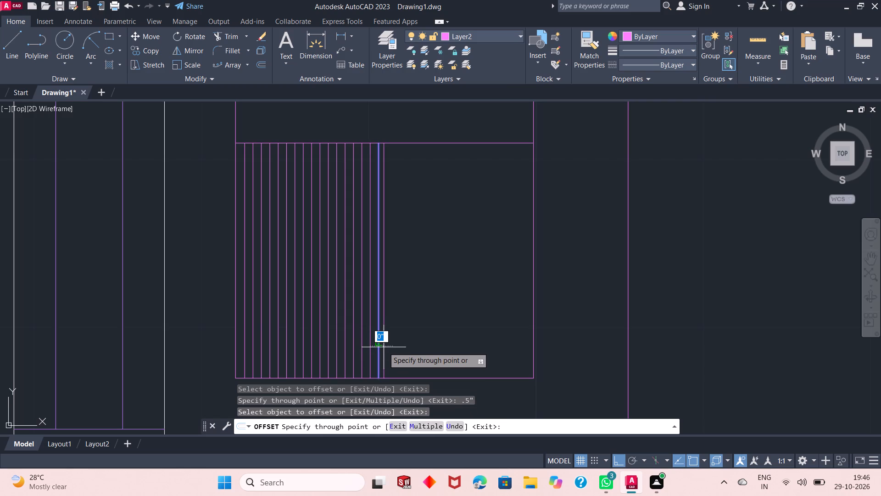
pyautogui.write('.5"')
pyautogui.press('Return')
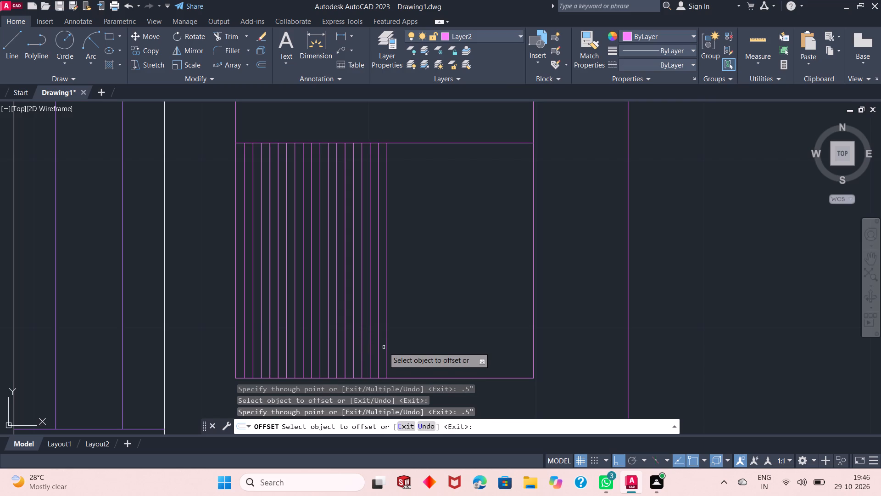
pyautogui.click(387, 355)
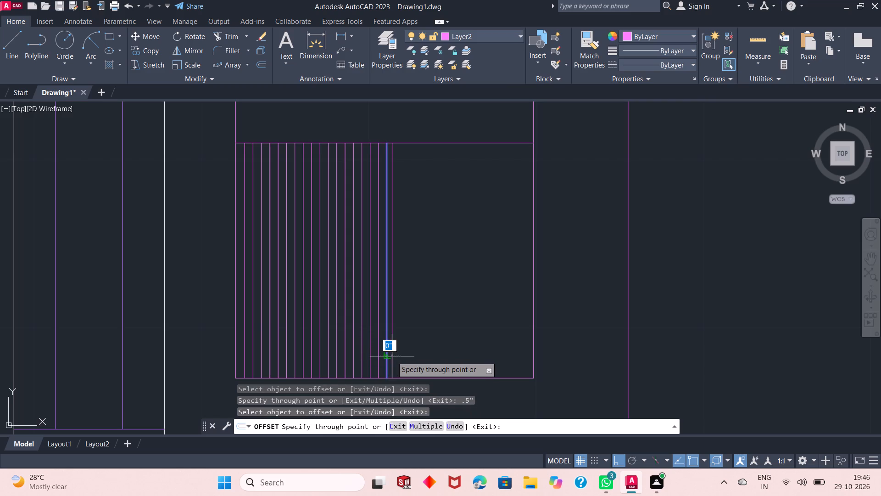
pyautogui.write('.5"')
pyautogui.press('Return')
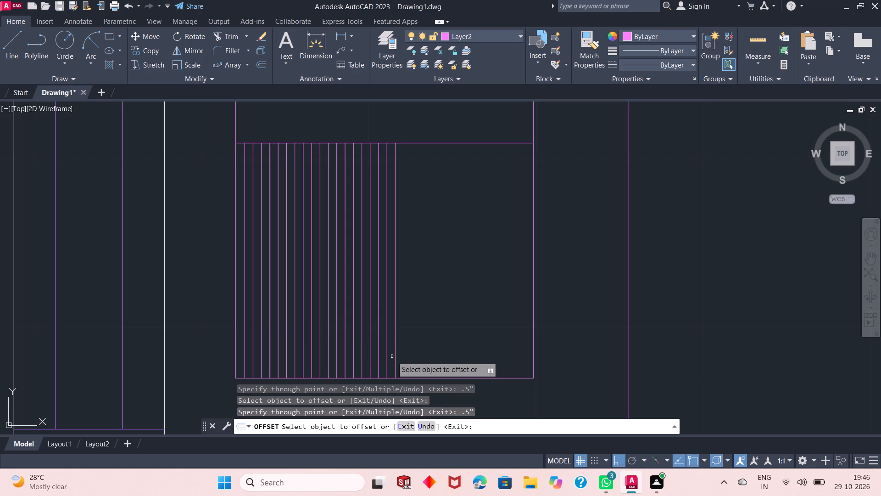
pyautogui.click(396, 365)
pyautogui.write('.5"')
pyautogui.press('Return')
pyautogui.click(403, 365)
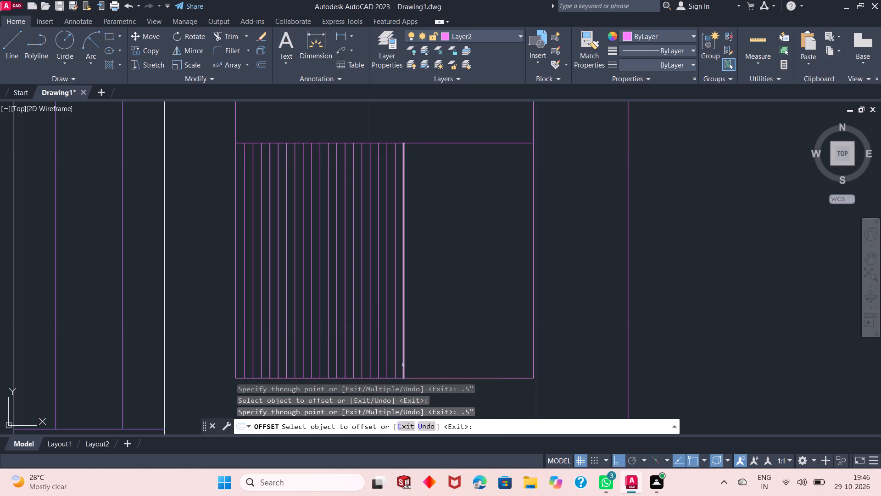
pyautogui.write('.5"')
pyautogui.press('Return')
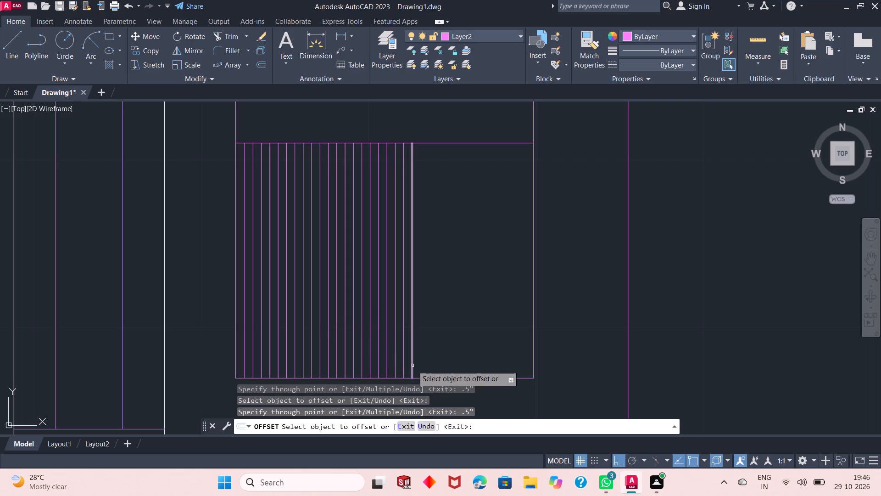
pyautogui.click(413, 366)
pyautogui.write('.5"')
pyautogui.press('Return')
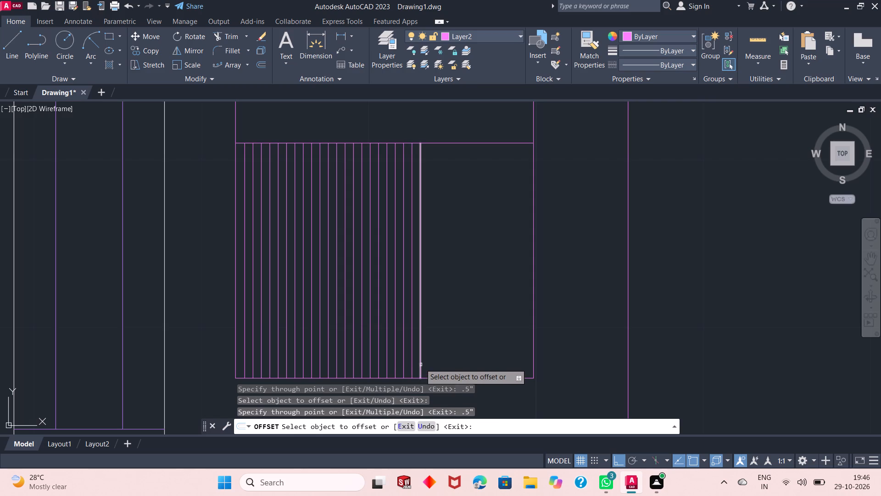
# Add four more vertical ribs in the lower sink compartment, offsetting the rightmost rib 0.5" to the right each time.
pyautogui.click(420, 361)
pyautogui.write('.5"')
pyautogui.press('Return')
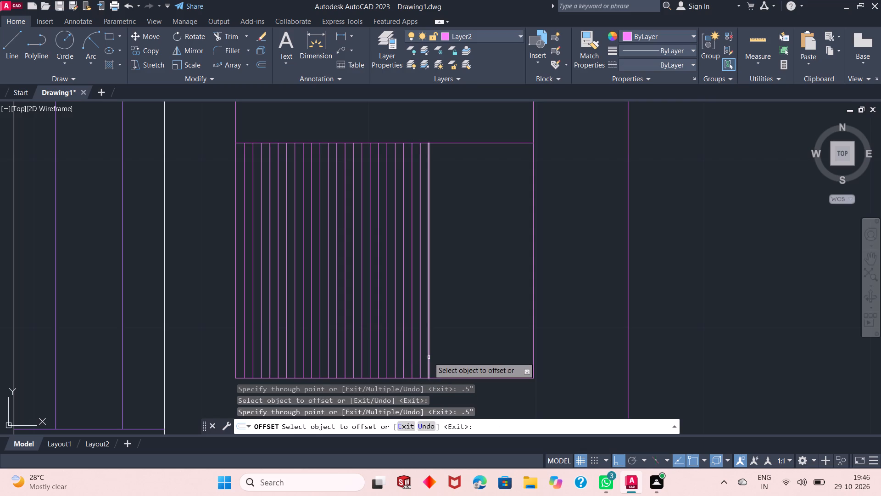
pyautogui.click(429, 357)
pyautogui.write('.5"')
pyautogui.press('Return')
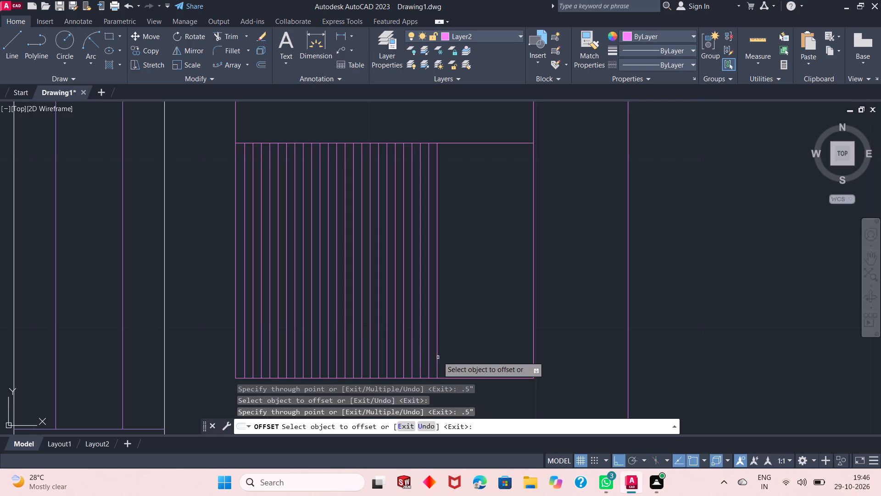
pyautogui.click(437, 355)
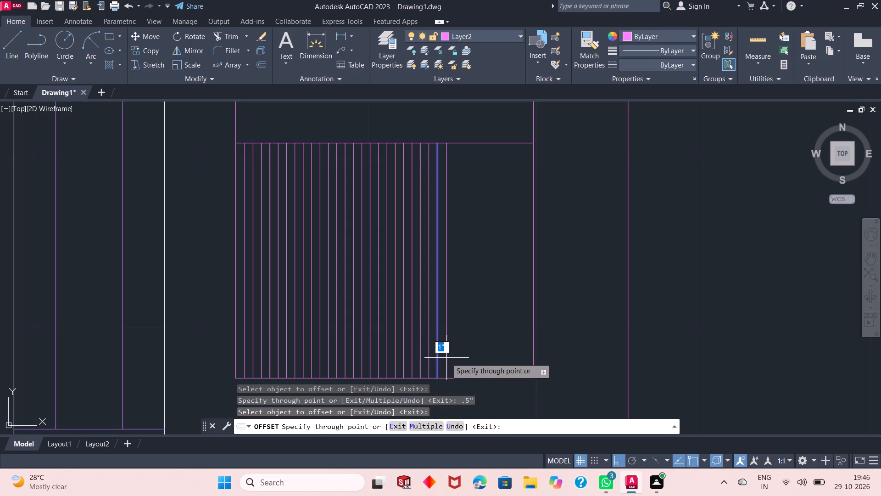
pyautogui.write('.5"')
pyautogui.press('Return')
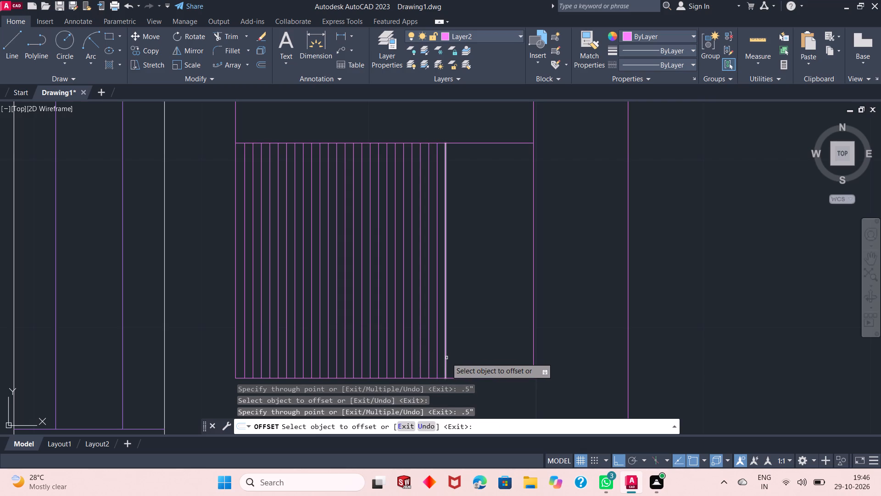
pyautogui.click(446, 358)
pyautogui.write('.5"')
pyautogui.press('Return')
# Continue the lower compartment's ribbing with four more 0.5" rightward offsets, each taken from the newest rib.
pyautogui.moveTo(453, 359); pyautogui.dragTo(458, 359)
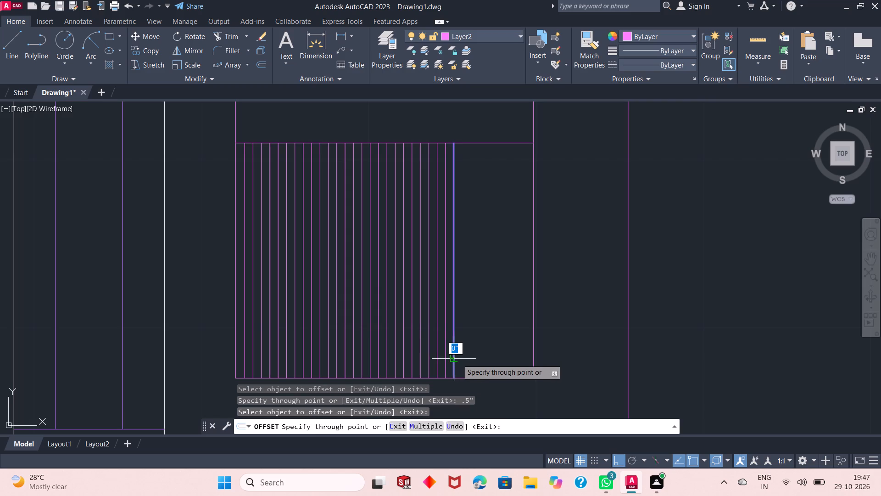
pyautogui.moveTo(458, 359); pyautogui.dragTo(462, 360)
pyautogui.write('.5"')
pyautogui.press('Return')
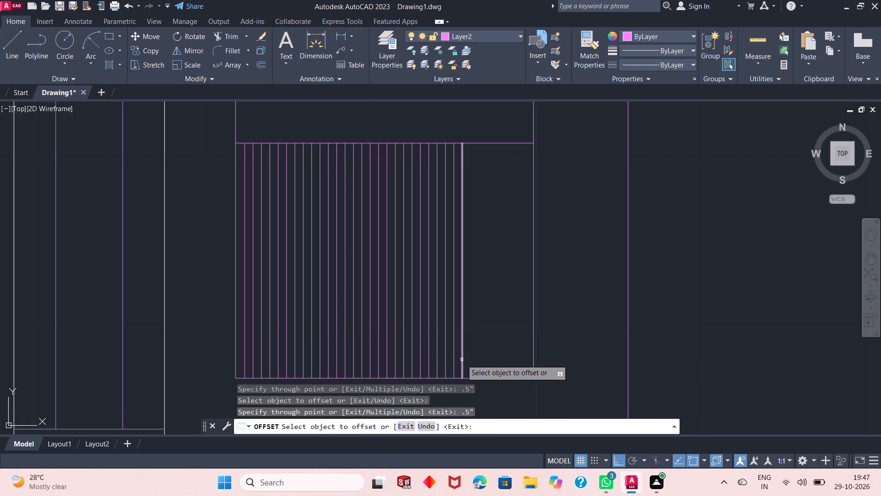
pyautogui.click(462, 360)
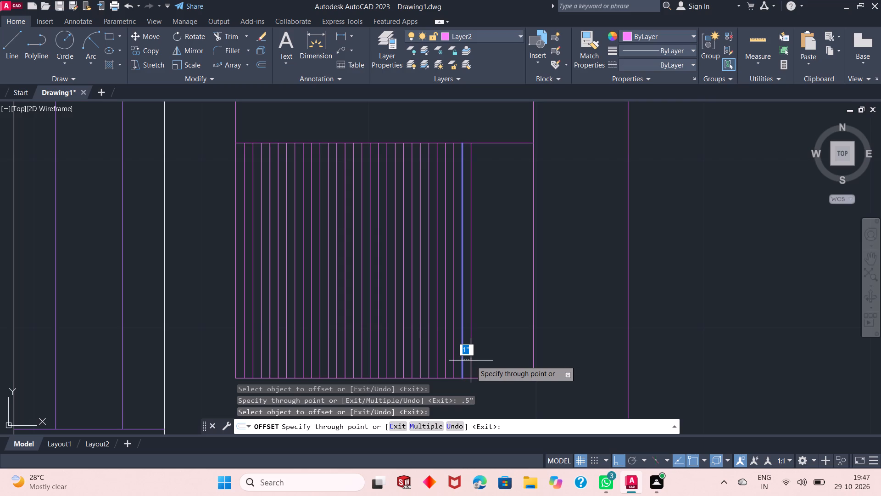
pyautogui.write('.5"')
pyautogui.press('Return')
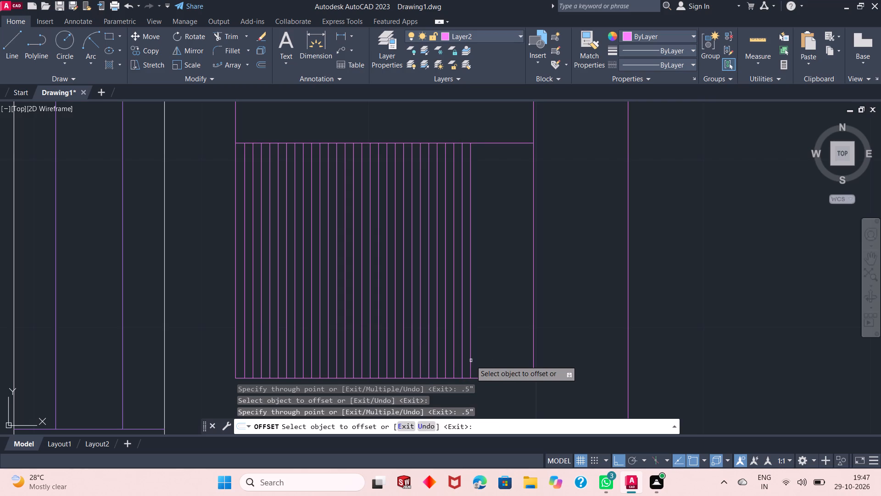
pyautogui.click(471, 361)
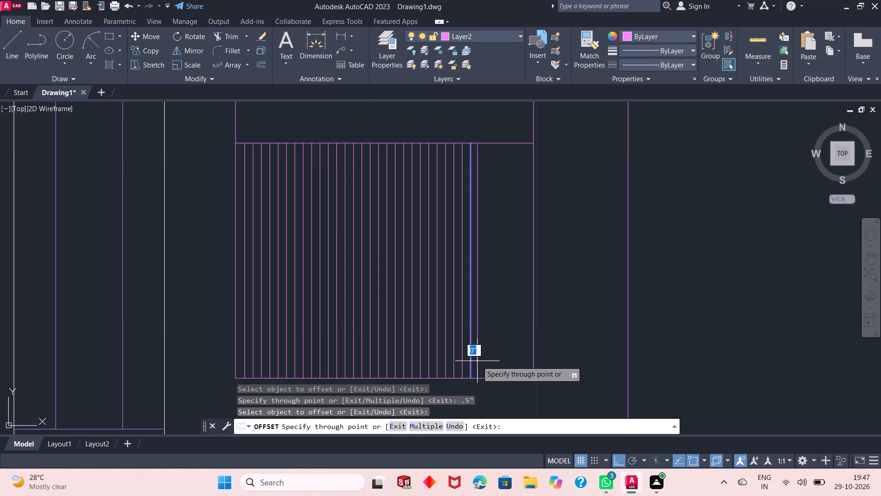
pyautogui.write('.5"')
pyautogui.press('Return')
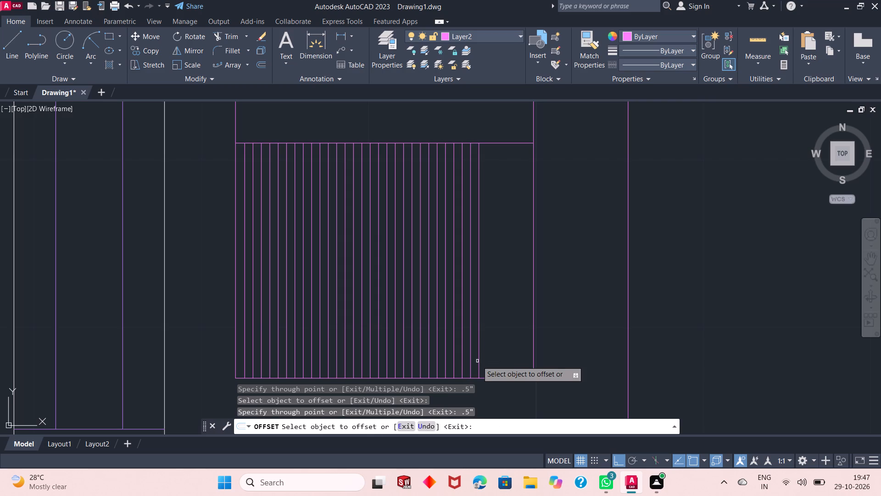
pyautogui.click(478, 363)
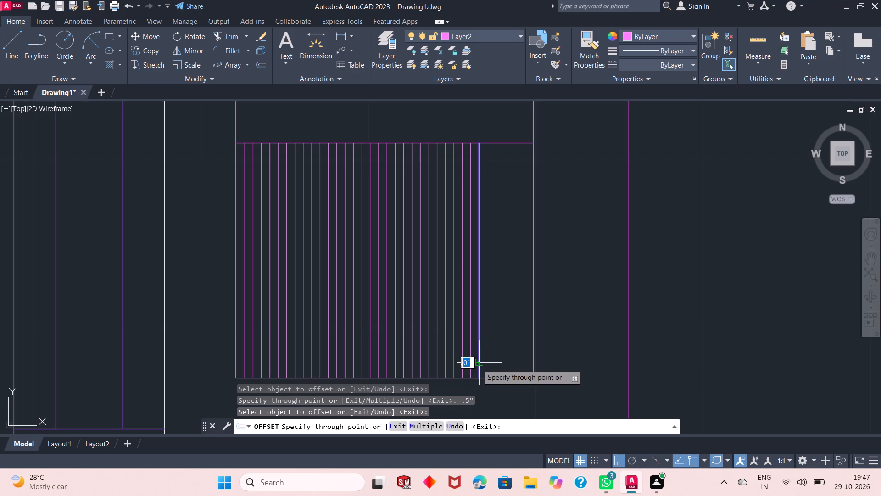
pyautogui.write('.5"')
pyautogui.press('Return')
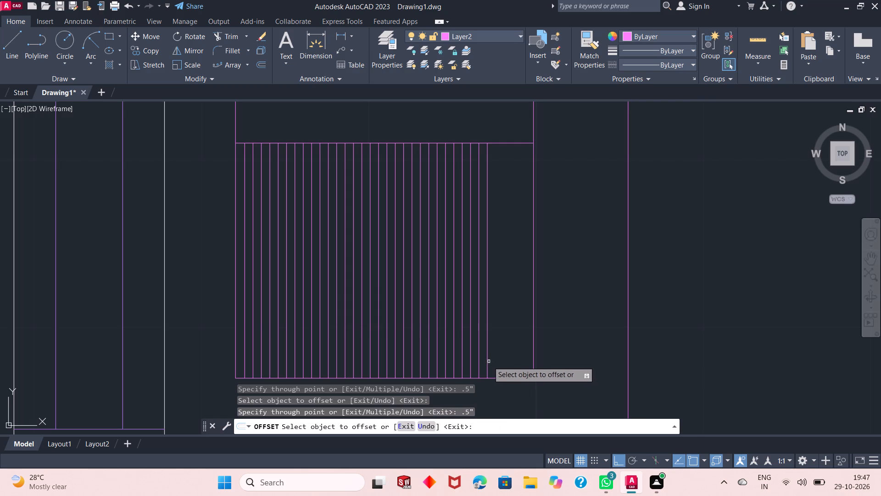
# Fill the rest of the lower sink compartment with five more ribs, each offset 0.5" right of the last, and end the Offset command.
pyautogui.click(487, 361)
pyautogui.write('.5"')
pyautogui.press('Return')
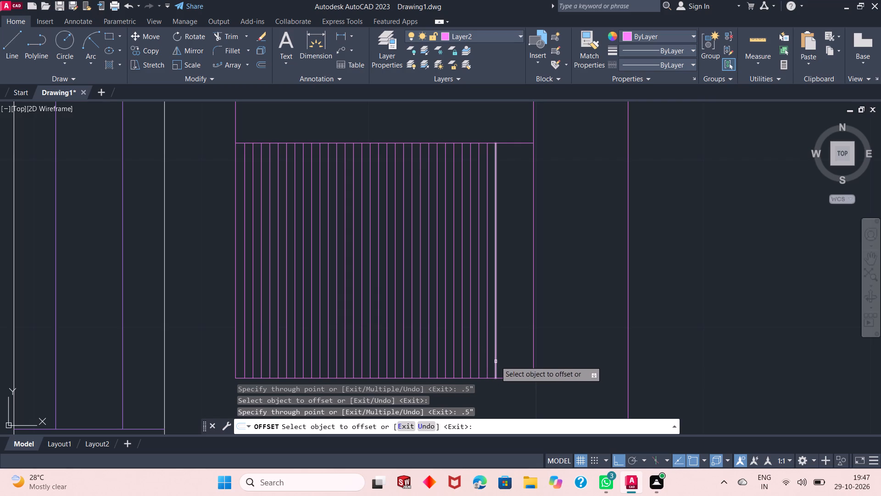
pyautogui.click(496, 361)
pyautogui.write('.5"')
pyautogui.press('Return')
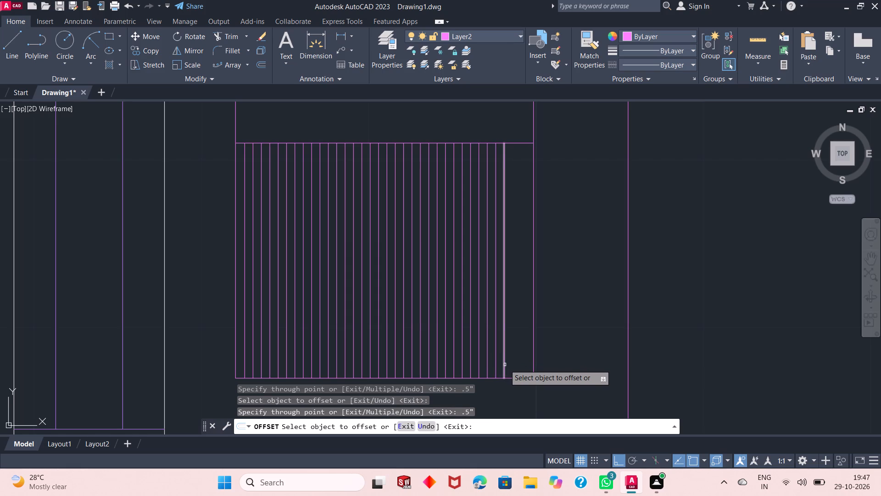
pyautogui.moveTo(505, 365); pyautogui.dragTo(510, 368)
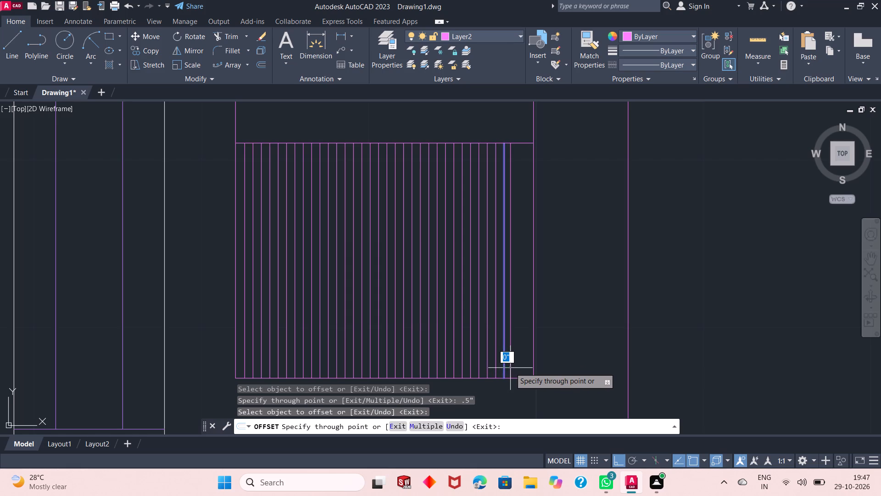
pyautogui.write('.5"')
pyautogui.press('Return')
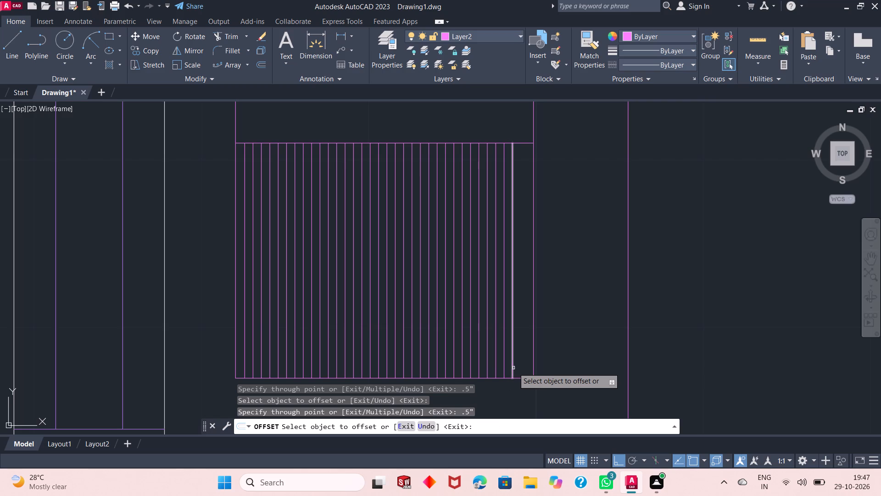
pyautogui.click(513, 368)
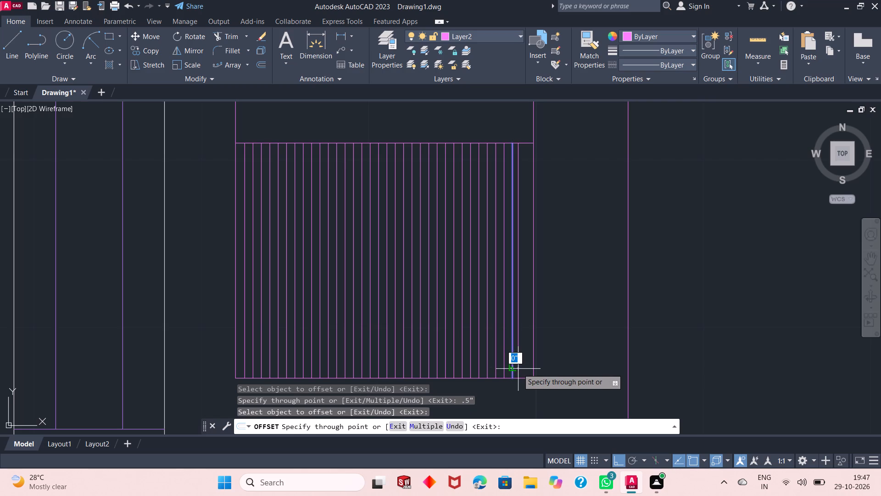
pyautogui.write('.5"')
pyautogui.press('Return')
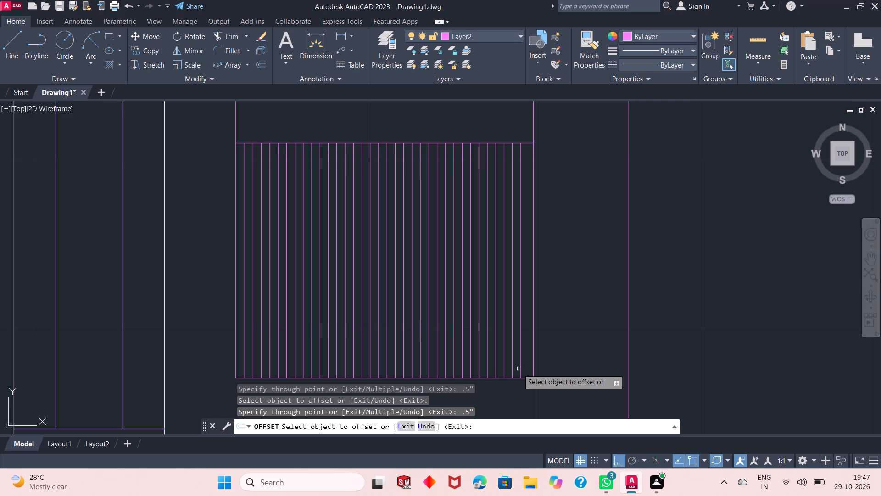
pyautogui.click(520, 374)
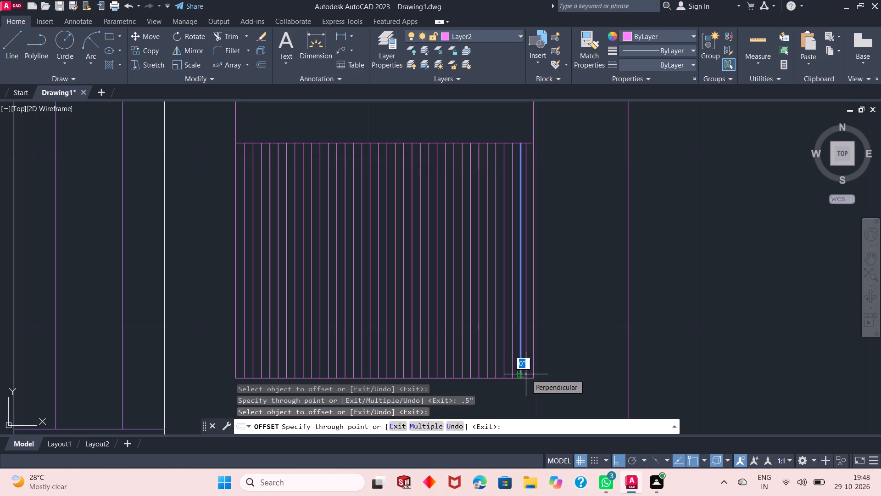
pyautogui.write('.5"')
pyautogui.press('Return')
pyautogui.press('Return')
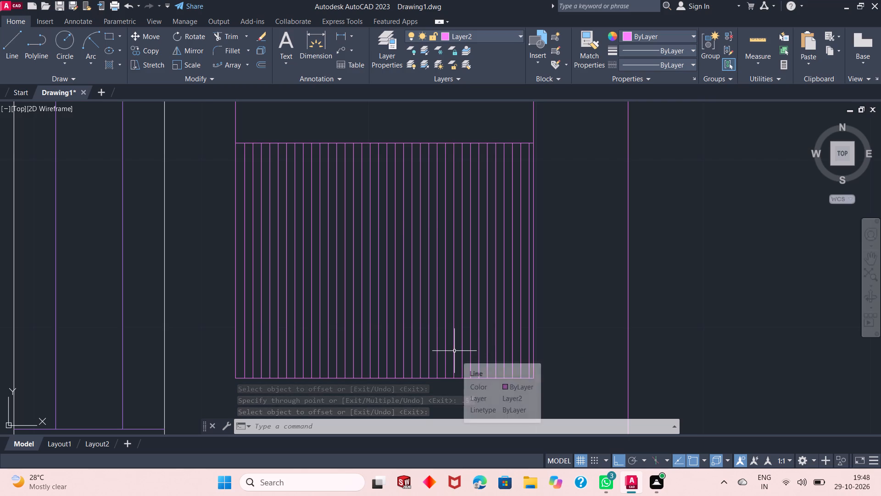
# Draw a small drain circle in the lower-left part of the sink's plain upper compartment.
pyautogui.keyDown('ctrl'); pyautogui.scroll(-1, 454, 351); pyautogui.keyUp('ctrl')
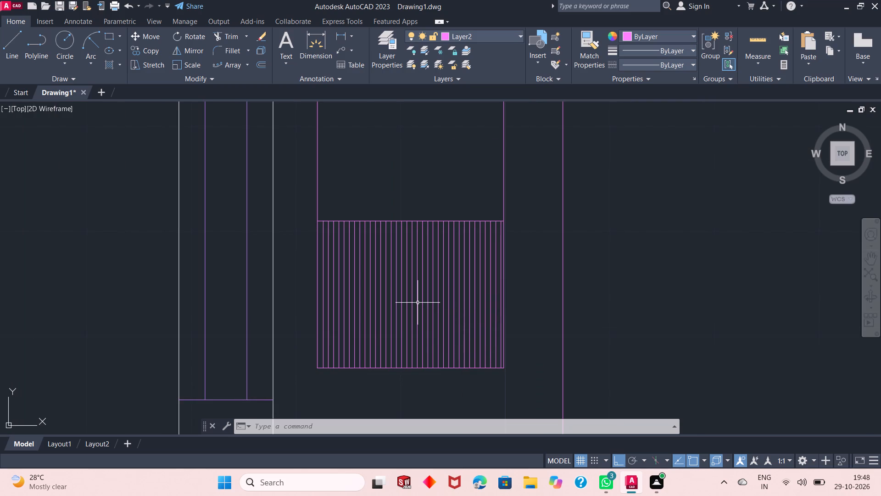
pyautogui.keyDown('ctrl'); pyautogui.scroll(-2, 376, 315); pyautogui.keyUp('ctrl')
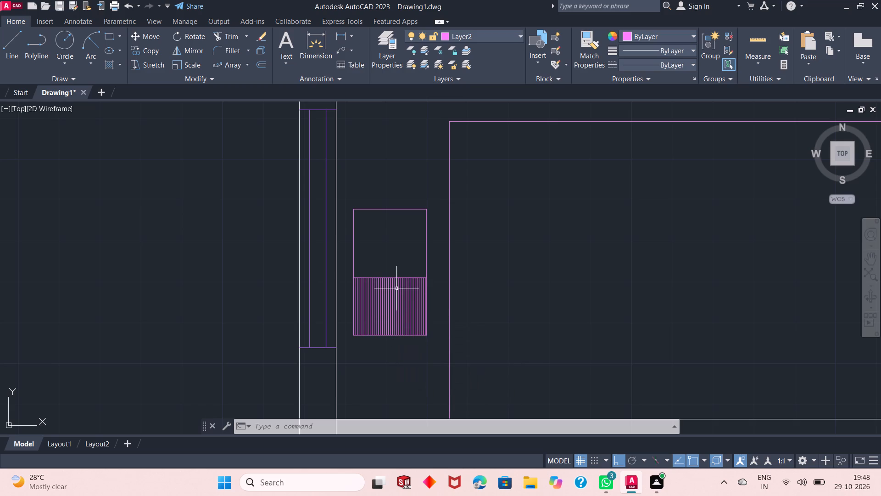
pyautogui.keyDown('ctrl'); pyautogui.scroll(2, 396, 288); pyautogui.keyUp('ctrl')
pyautogui.keyDown('ctrl'); pyautogui.scroll(-2, 396, 288); pyautogui.keyUp('ctrl')
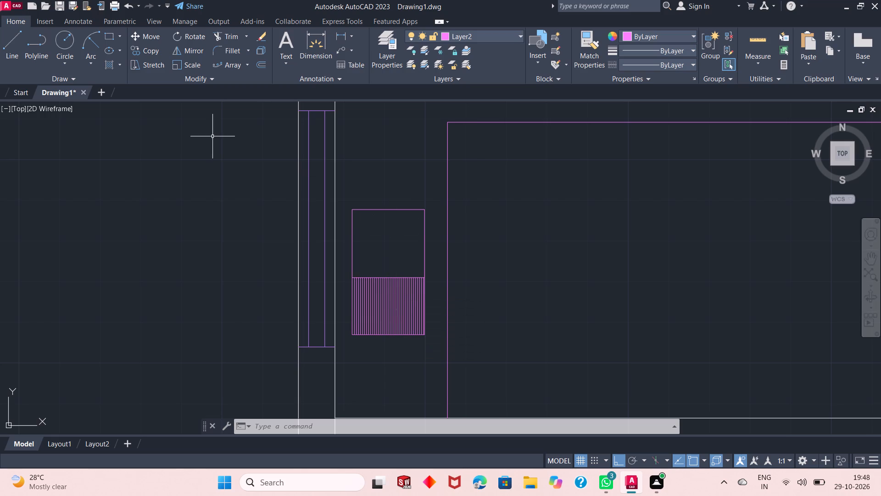
pyautogui.click(66, 41)
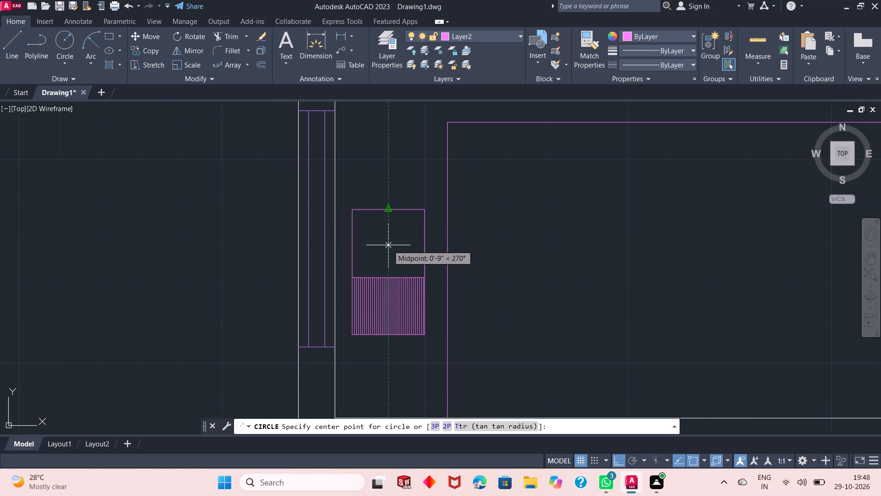
pyautogui.moveTo(376, 257); pyautogui.dragTo(377, 256)
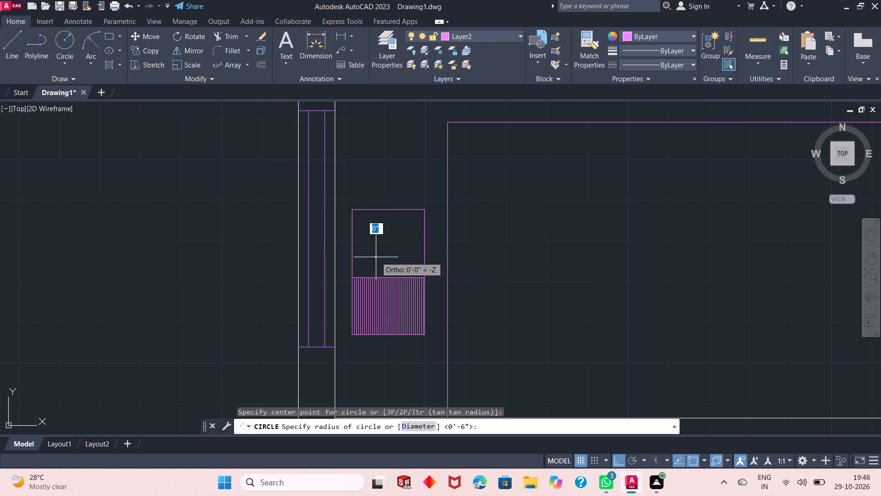
pyautogui.moveTo(377, 256); pyautogui.dragTo(385, 255)
pyautogui.click(385, 255)
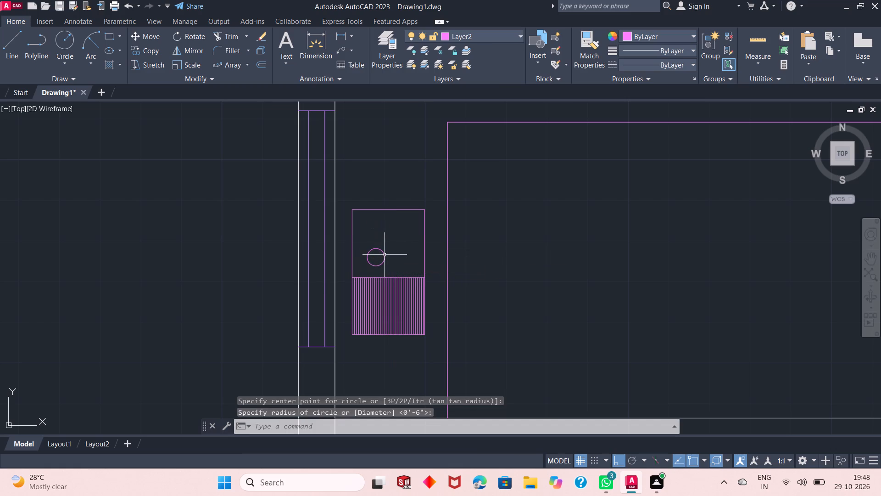
pyautogui.press('Escape')
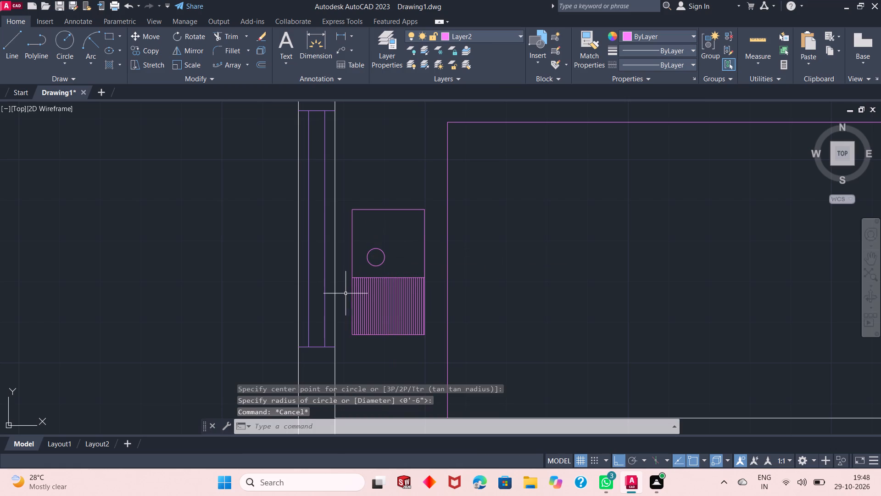
# Draw a rectangle about 4' by 1'-3" on the kitchen counter, between the upper wall and the counter's front edge.
pyautogui.keyDown('ctrl'); pyautogui.scroll(-2, 340, 295); pyautogui.keyUp('ctrl')
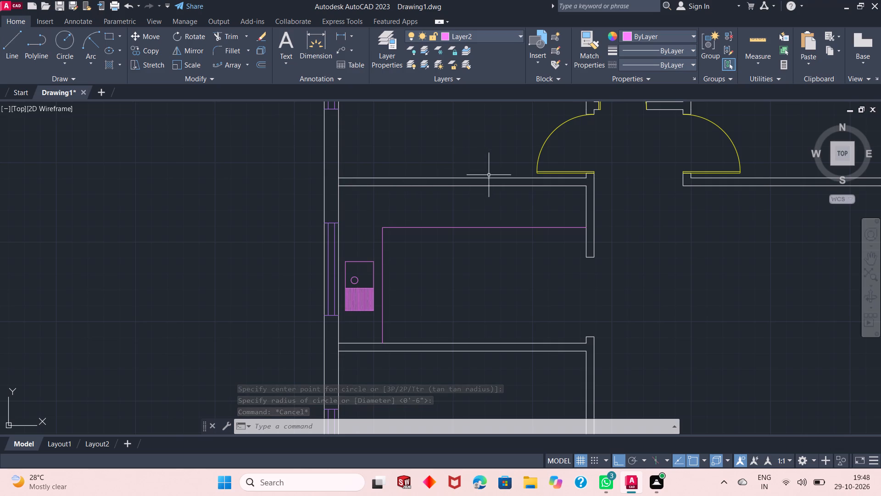
pyautogui.keyDown('ctrl'); pyautogui.scroll(2, 488, 187); pyautogui.keyUp('ctrl')
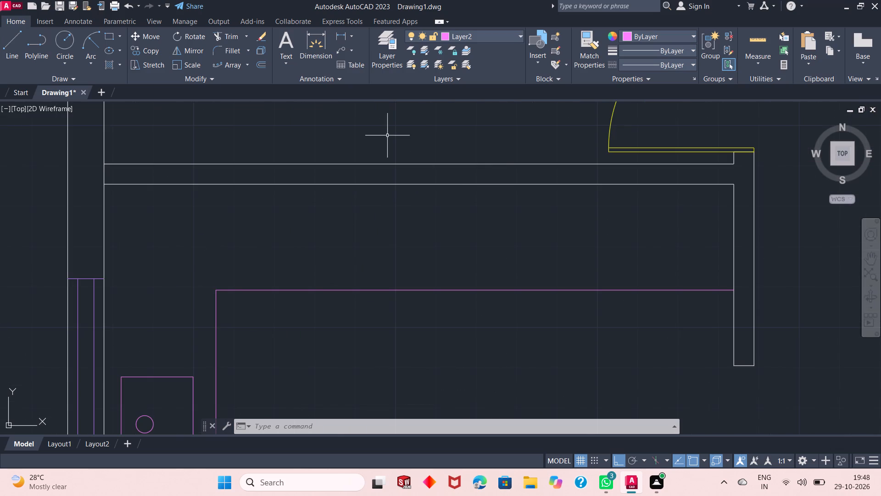
pyautogui.click(107, 39)
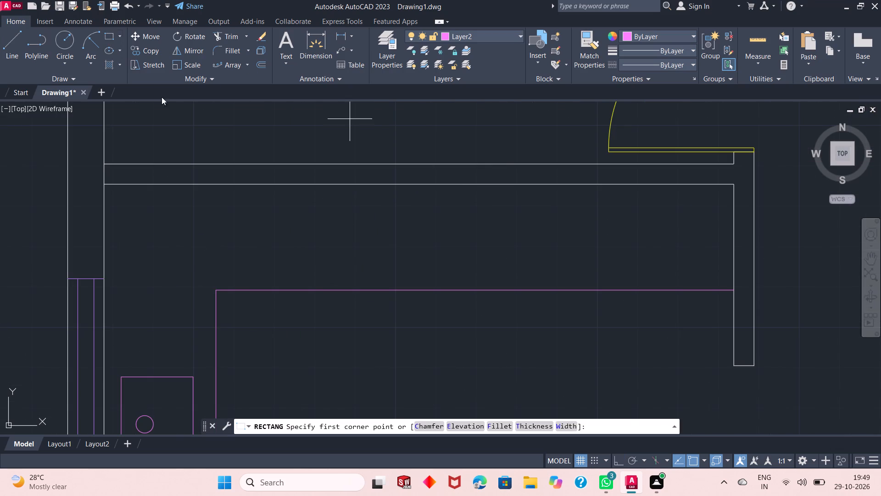
pyautogui.click(319, 215)
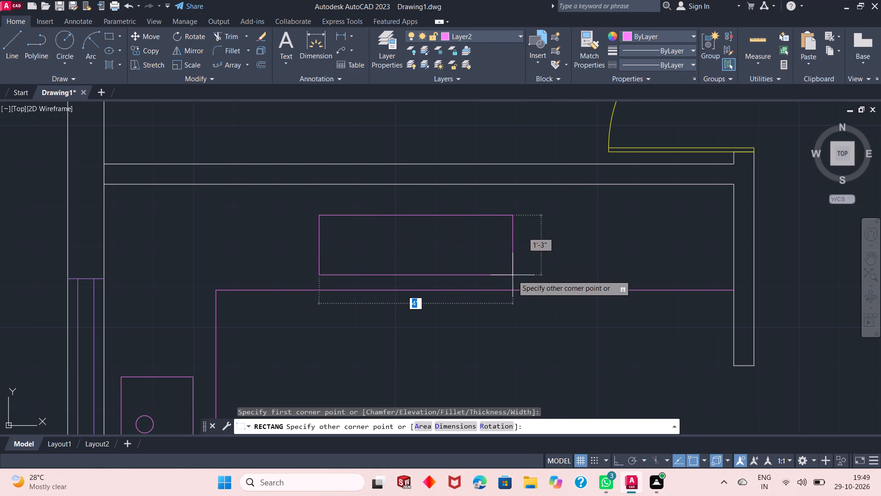
pyautogui.click(506, 278)
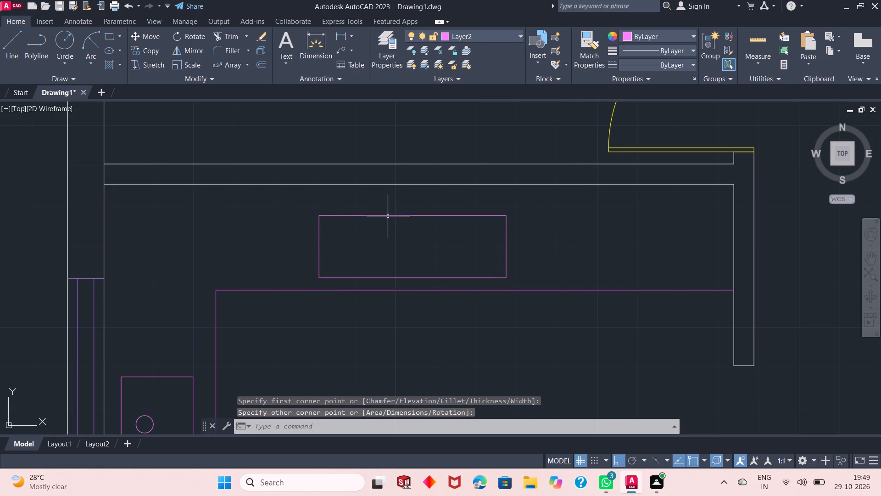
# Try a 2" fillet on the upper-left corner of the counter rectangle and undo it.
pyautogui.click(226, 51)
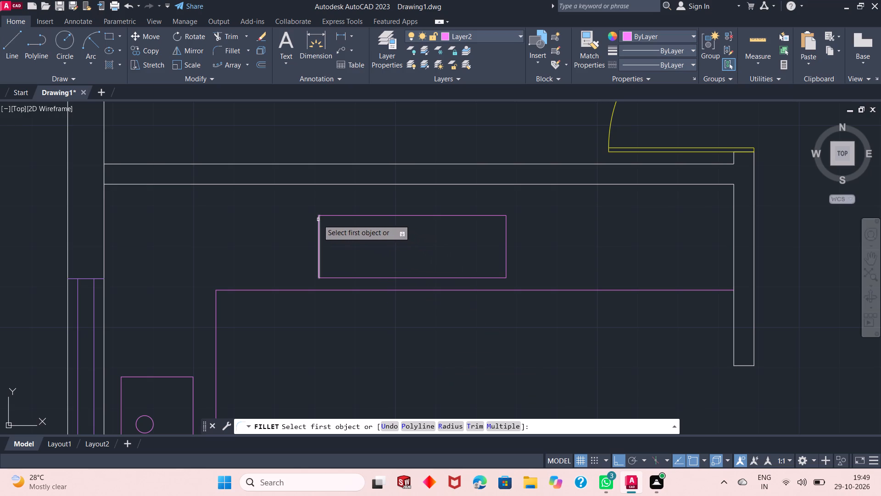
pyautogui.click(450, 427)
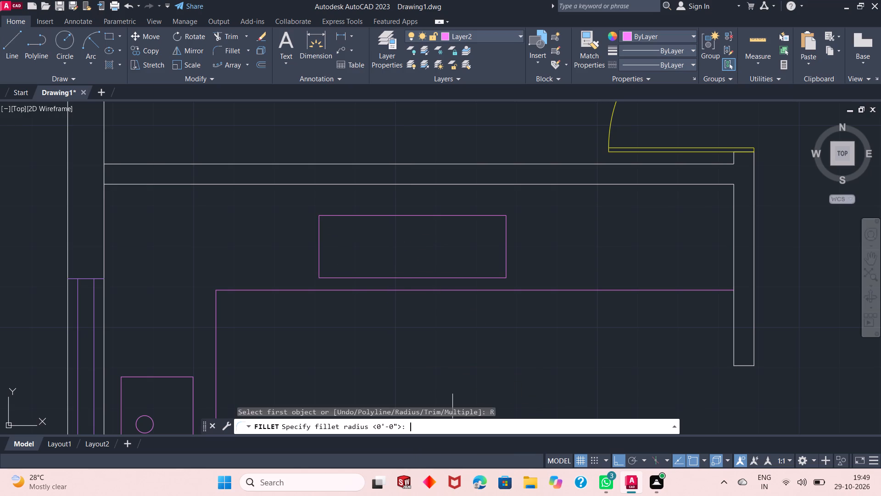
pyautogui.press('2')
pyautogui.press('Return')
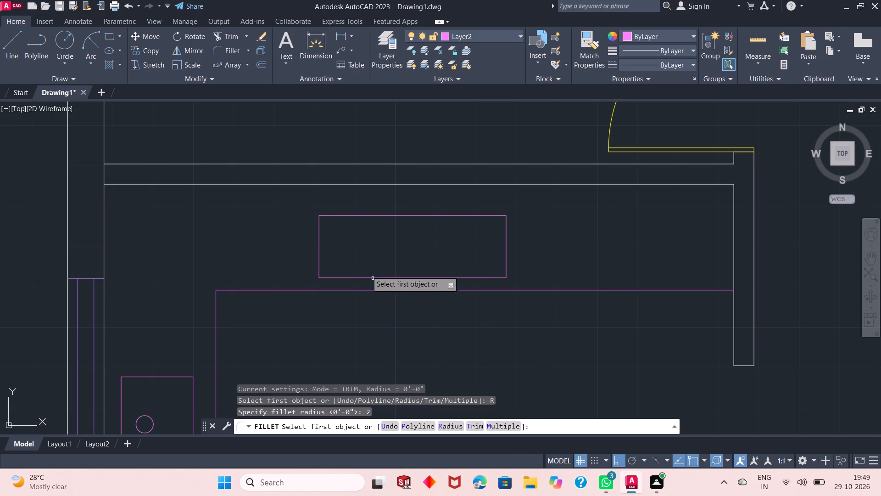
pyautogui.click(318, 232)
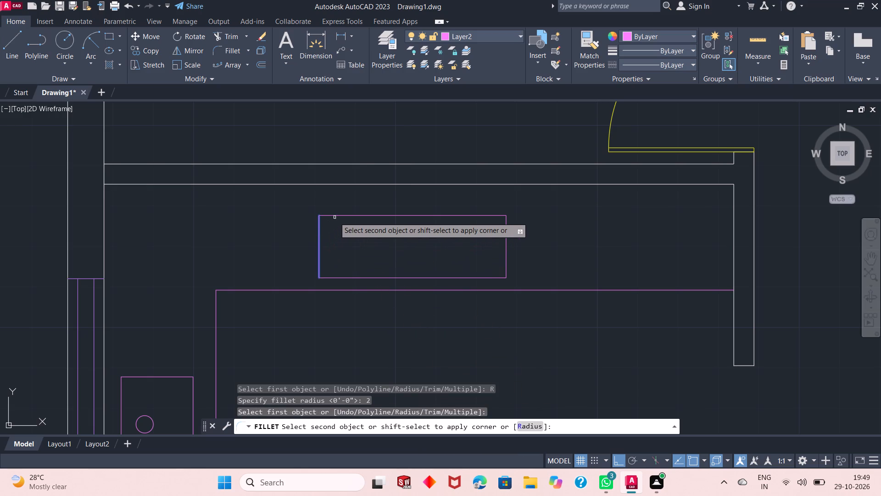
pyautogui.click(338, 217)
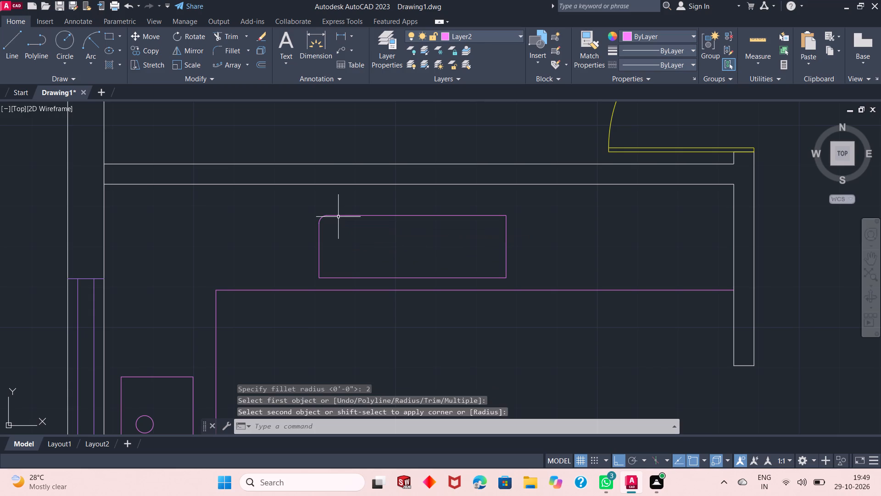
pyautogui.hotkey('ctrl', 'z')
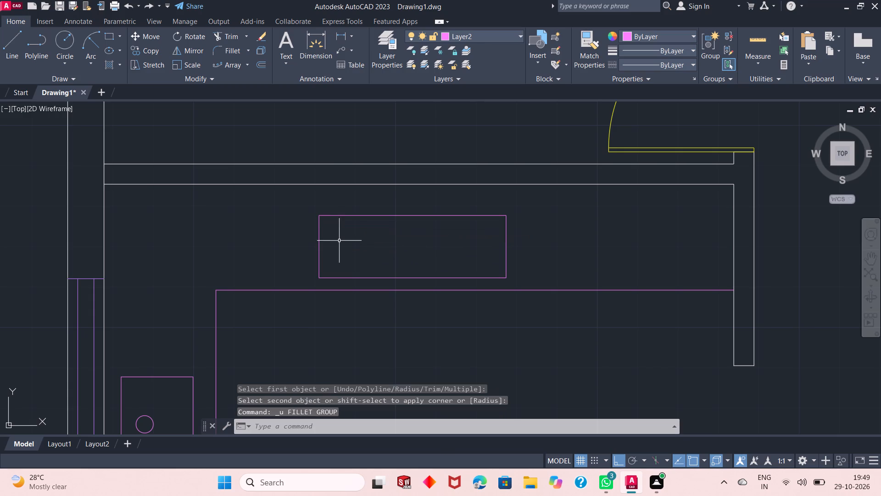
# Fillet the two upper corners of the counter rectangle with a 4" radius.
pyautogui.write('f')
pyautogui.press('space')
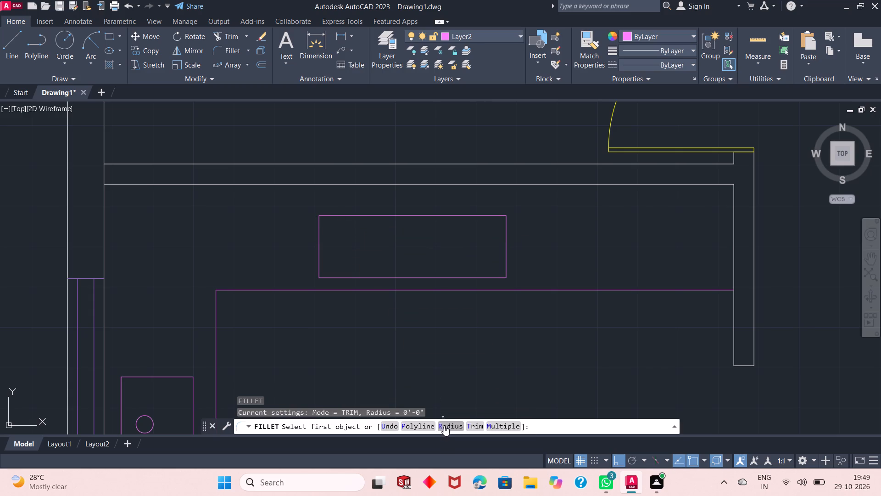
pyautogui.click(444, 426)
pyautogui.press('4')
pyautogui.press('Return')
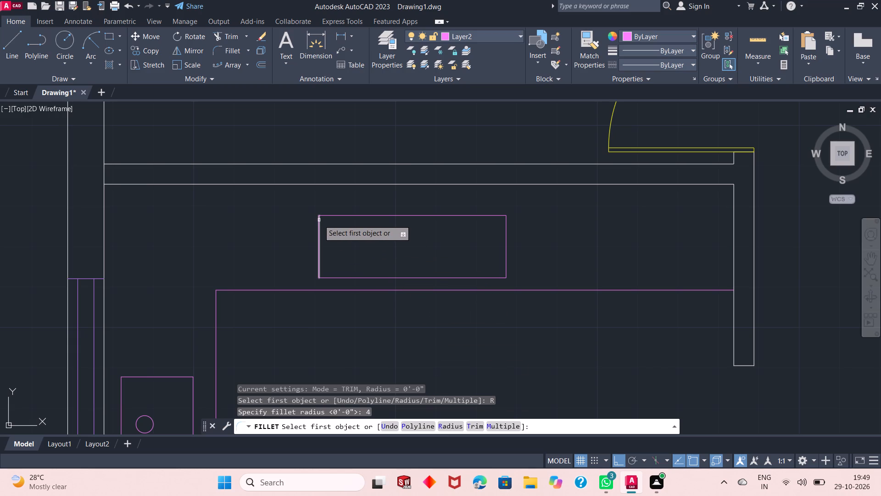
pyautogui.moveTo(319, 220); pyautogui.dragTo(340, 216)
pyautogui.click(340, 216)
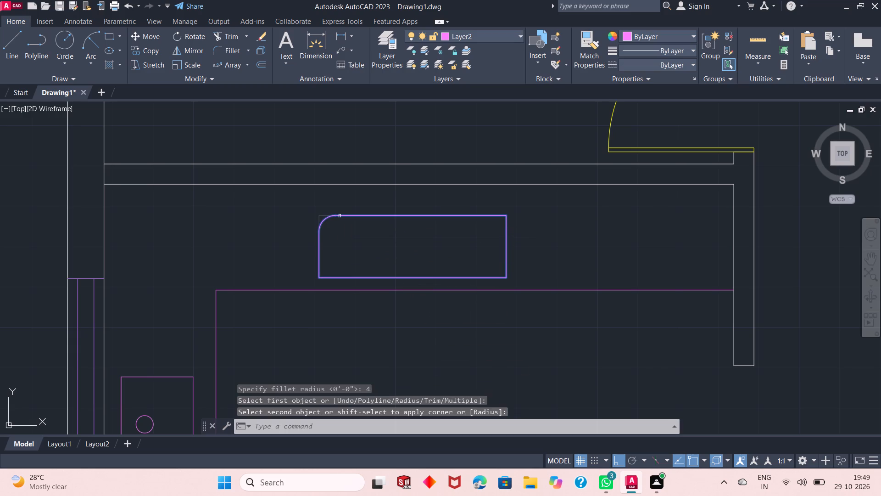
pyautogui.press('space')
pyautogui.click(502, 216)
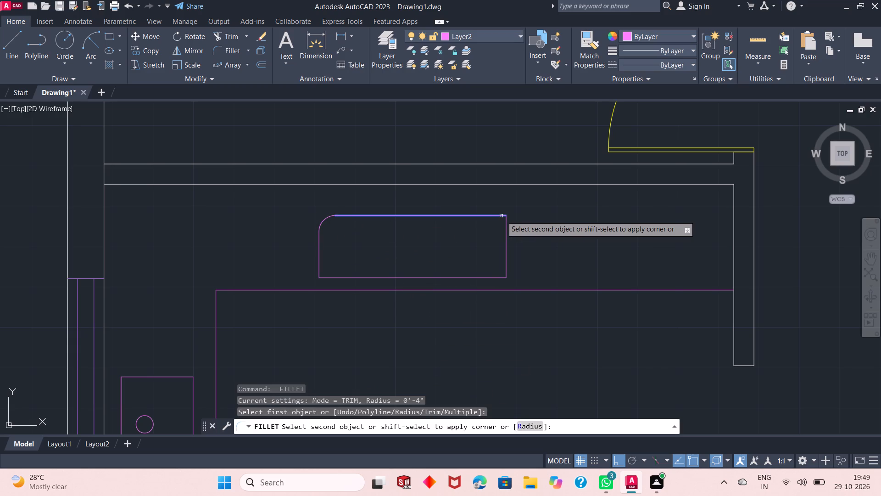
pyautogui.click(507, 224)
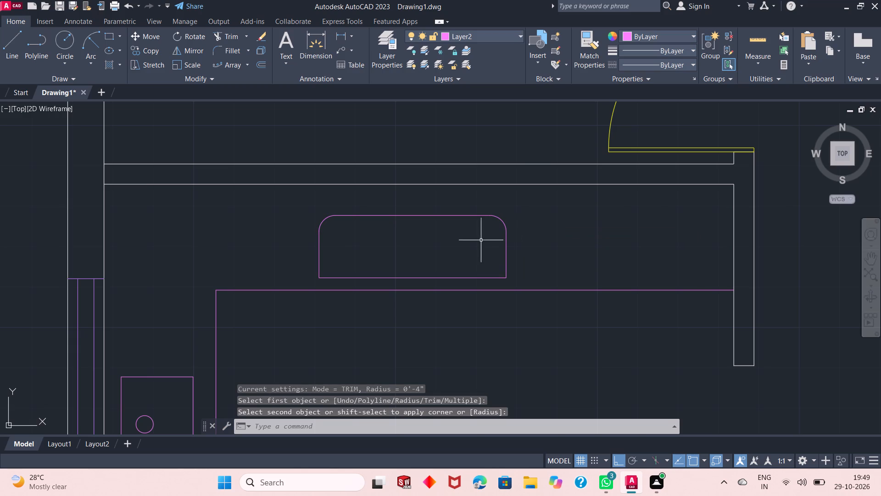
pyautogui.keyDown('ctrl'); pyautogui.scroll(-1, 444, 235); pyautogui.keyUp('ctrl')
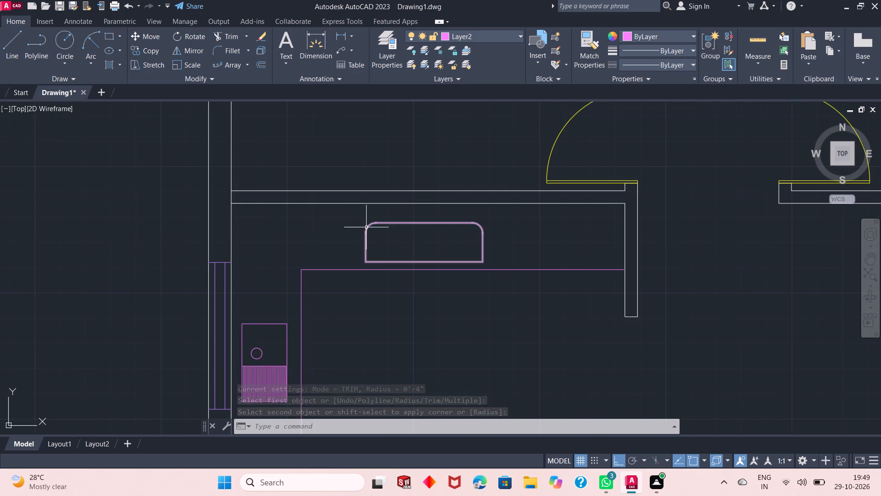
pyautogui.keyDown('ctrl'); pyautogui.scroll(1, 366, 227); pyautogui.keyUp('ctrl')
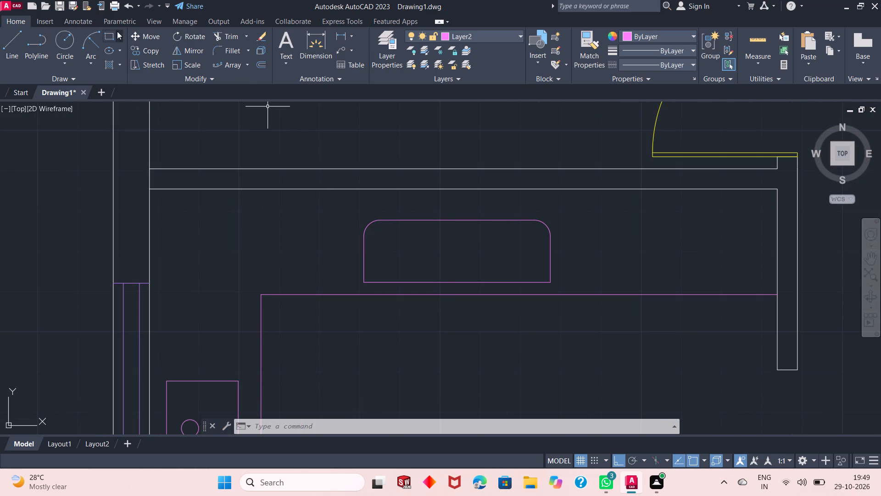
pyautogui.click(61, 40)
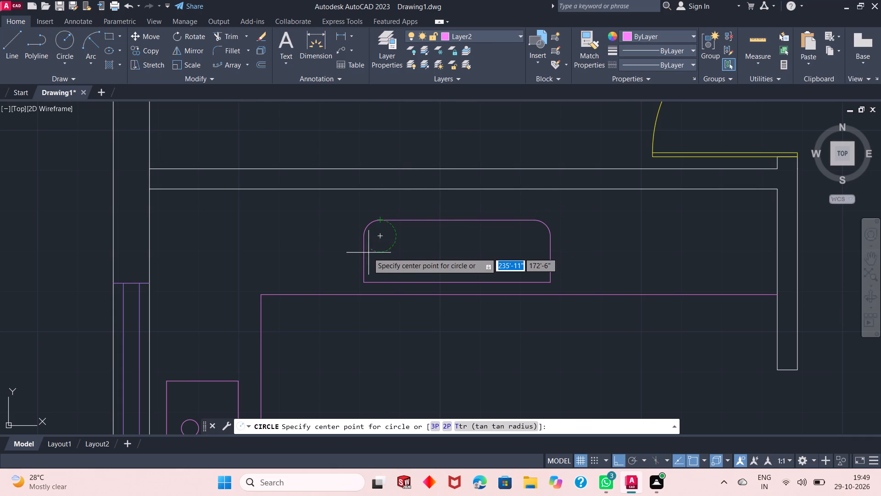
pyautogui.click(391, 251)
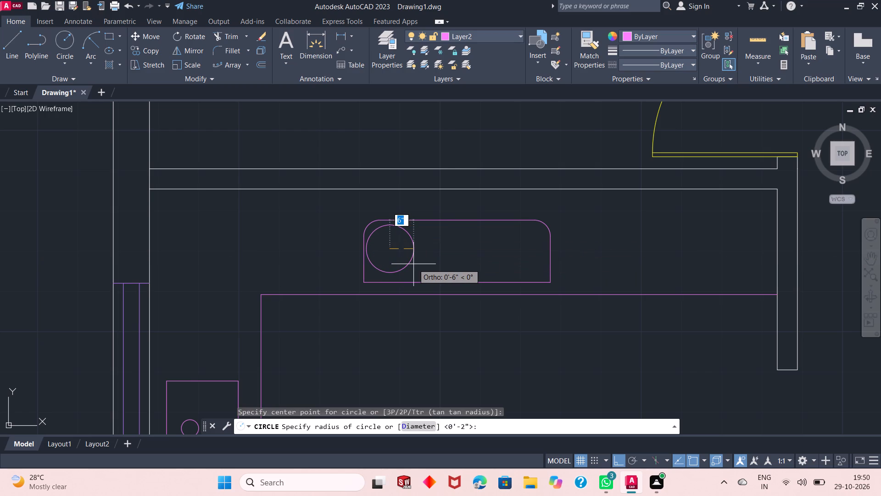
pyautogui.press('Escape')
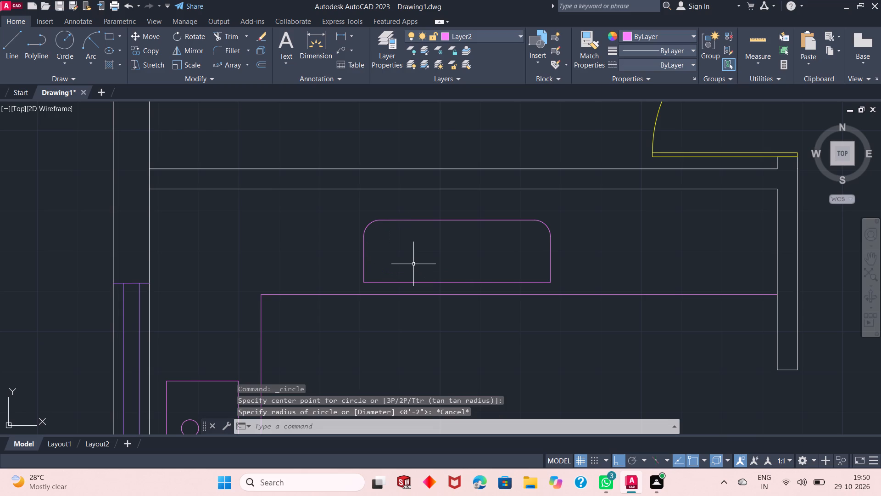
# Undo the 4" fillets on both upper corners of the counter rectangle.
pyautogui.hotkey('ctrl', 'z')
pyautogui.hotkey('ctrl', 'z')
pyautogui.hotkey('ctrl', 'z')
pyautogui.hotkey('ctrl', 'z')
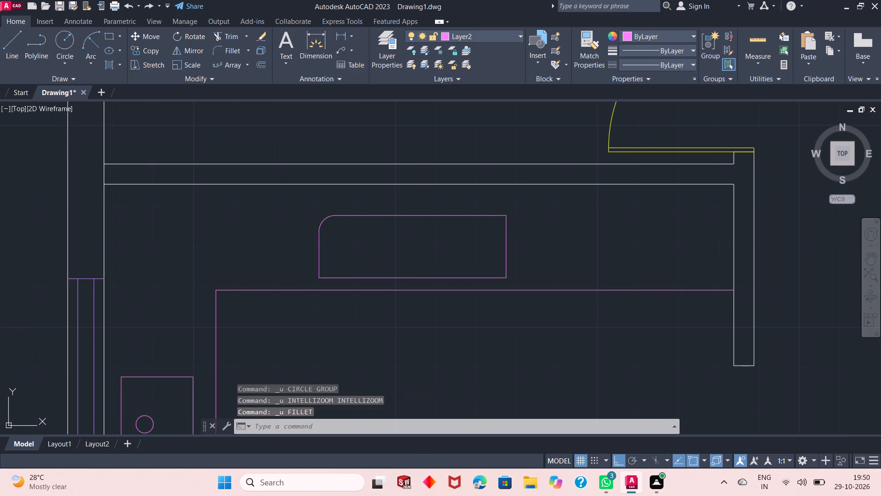
# Draw a circle of about 6" radius in the left part of the counter rectangle, centred level with its left edge's midpoint.
pyautogui.click(63, 49)
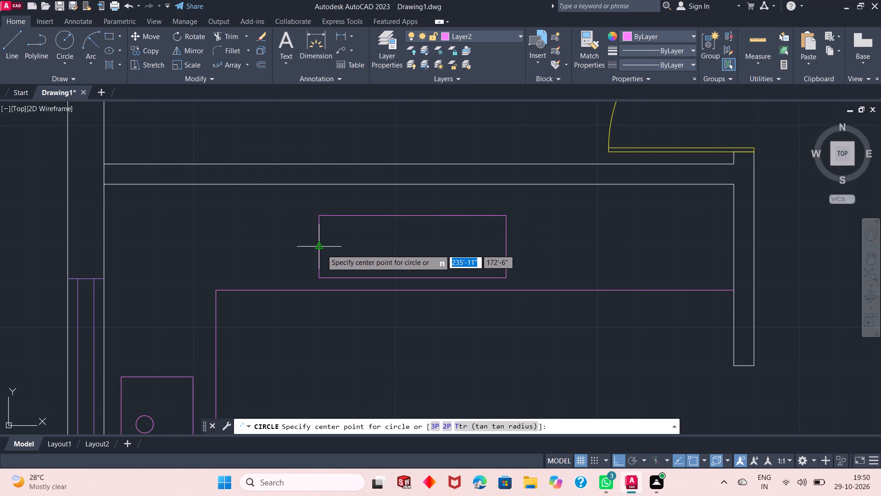
pyautogui.click(355, 249)
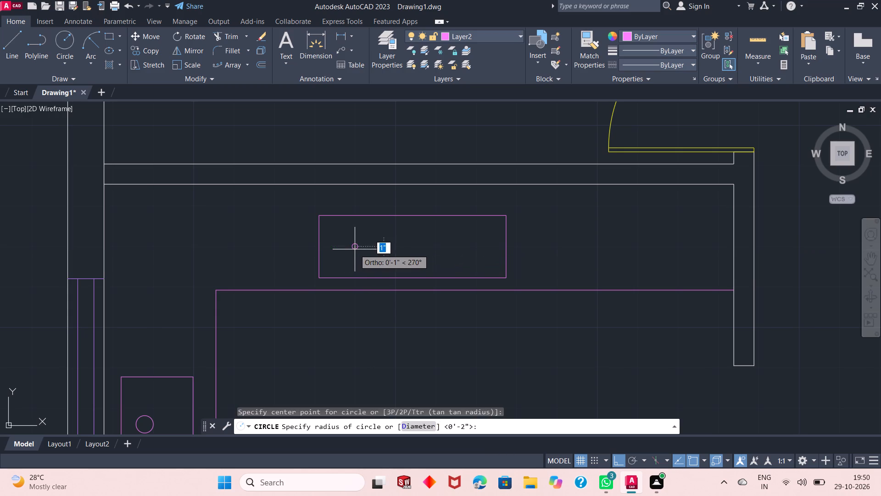
pyautogui.click(381, 254)
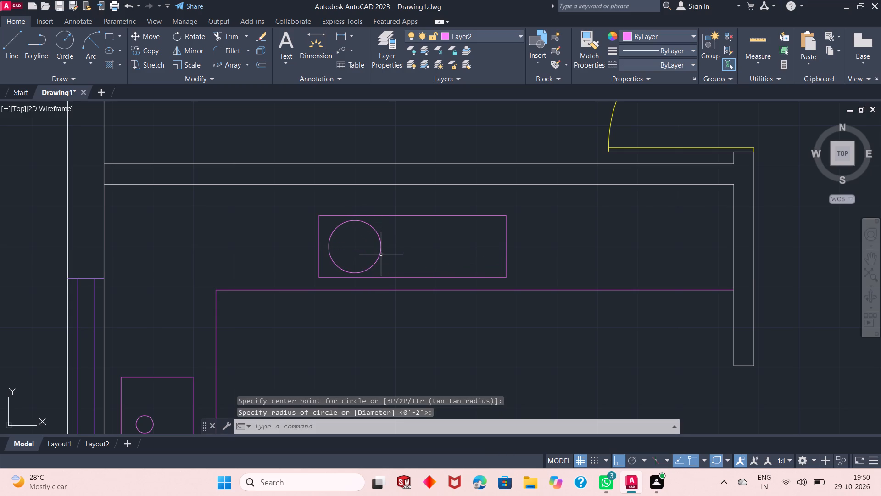
# Copy the circle from its centre horizontally into the right part of the counter rectangle.
pyautogui.click(379, 257)
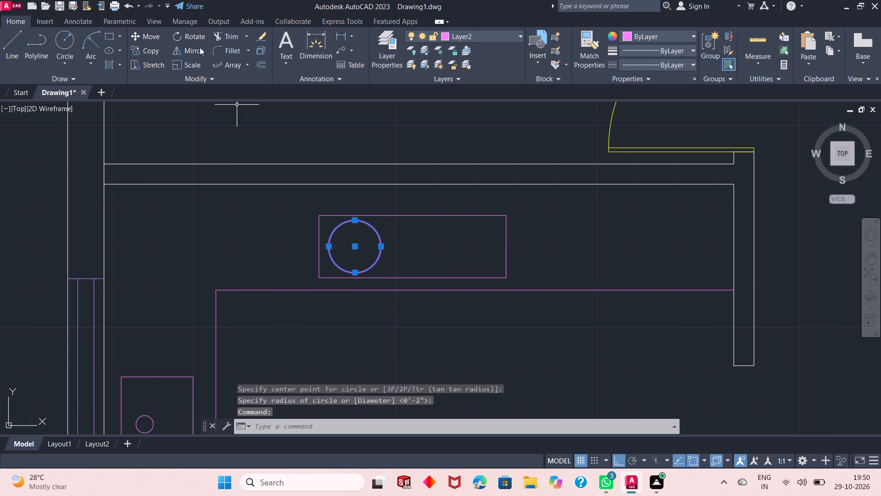
pyautogui.click(147, 51)
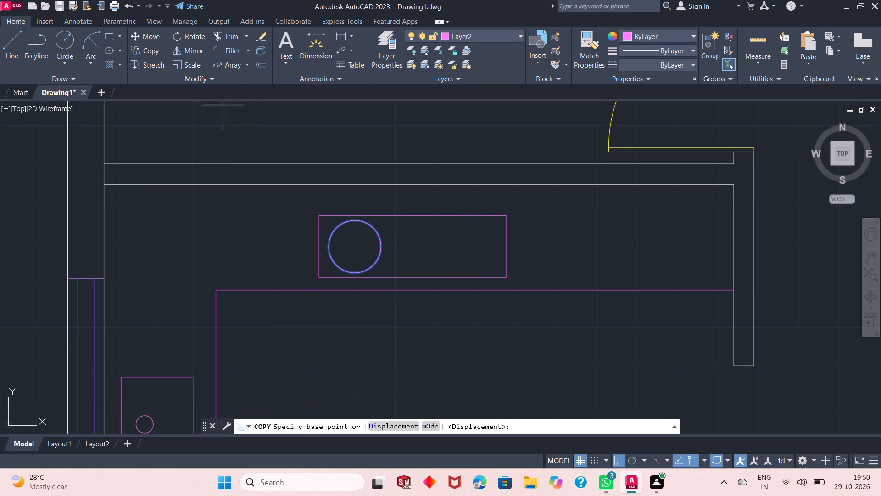
pyautogui.click(356, 248)
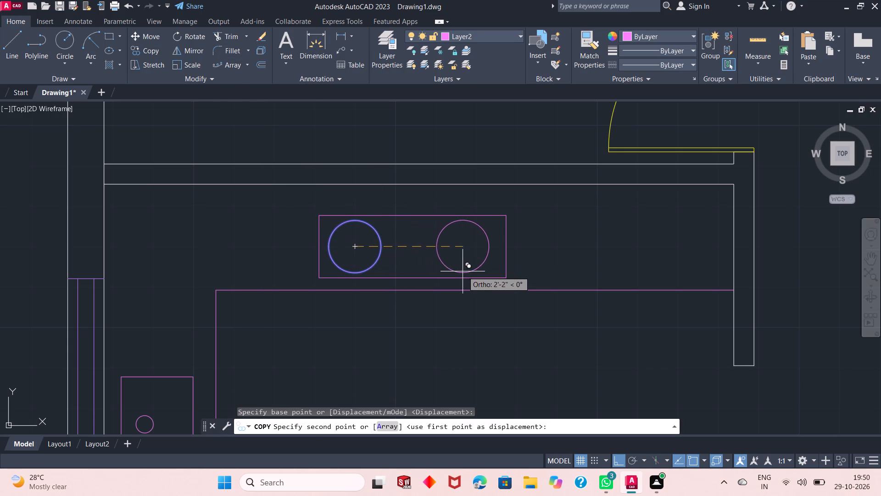
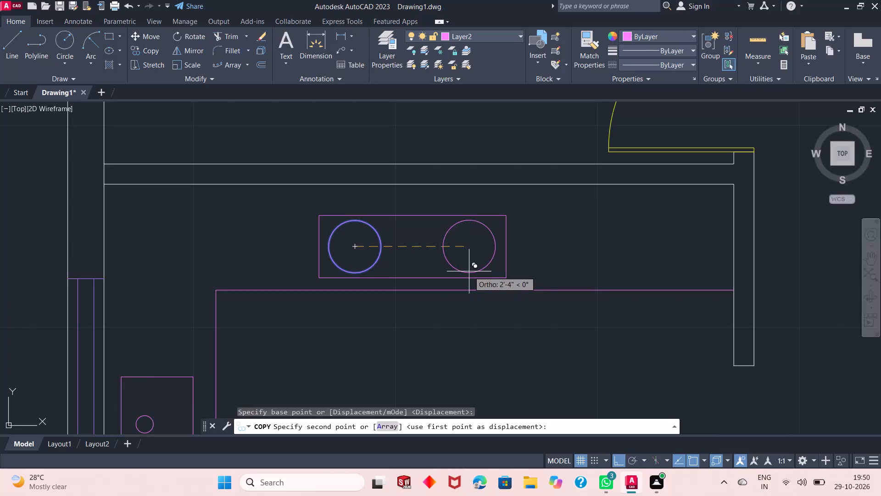
# Place the circle's copy about 2'-4" horizontally to the right of the original, inside the cooktop rectangle.
pyautogui.click(470, 272)
pyautogui.press('Escape')
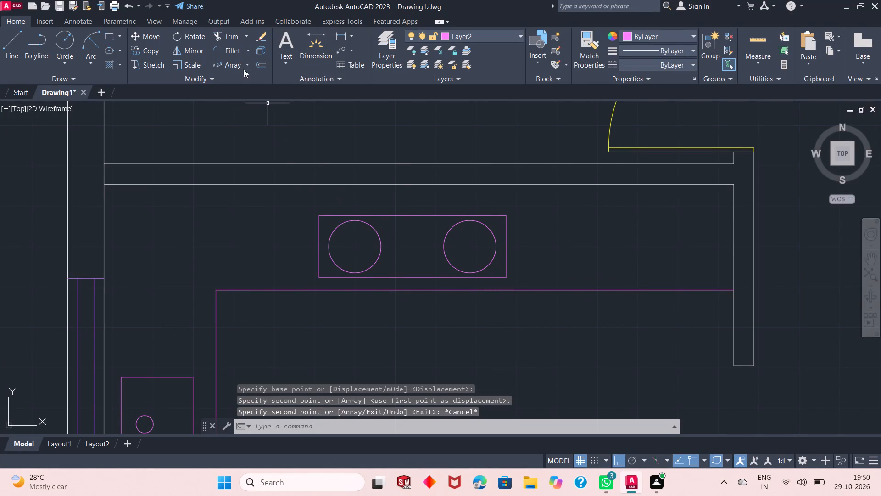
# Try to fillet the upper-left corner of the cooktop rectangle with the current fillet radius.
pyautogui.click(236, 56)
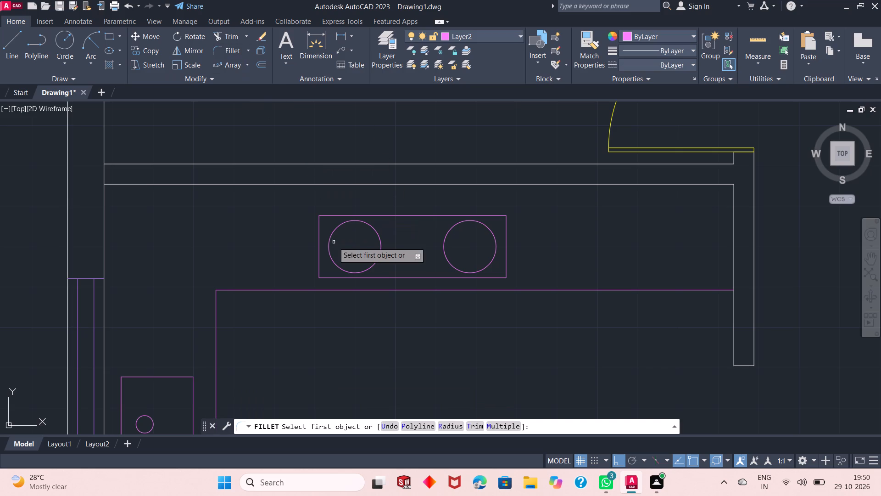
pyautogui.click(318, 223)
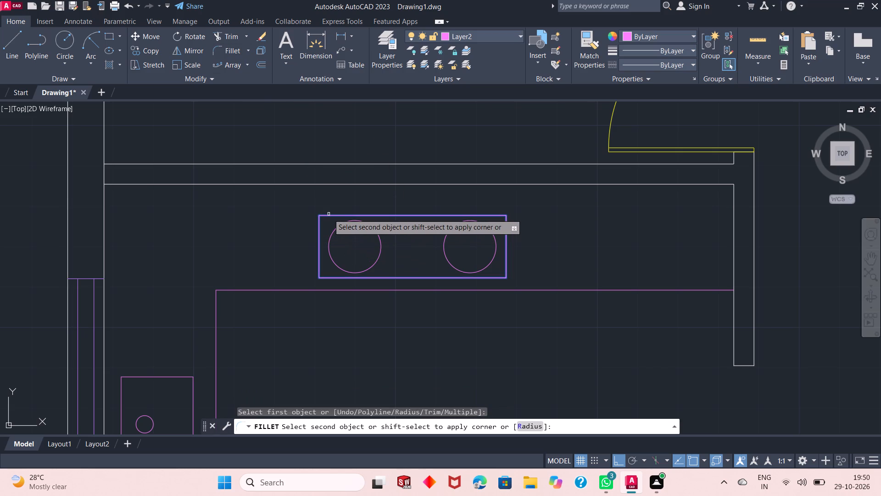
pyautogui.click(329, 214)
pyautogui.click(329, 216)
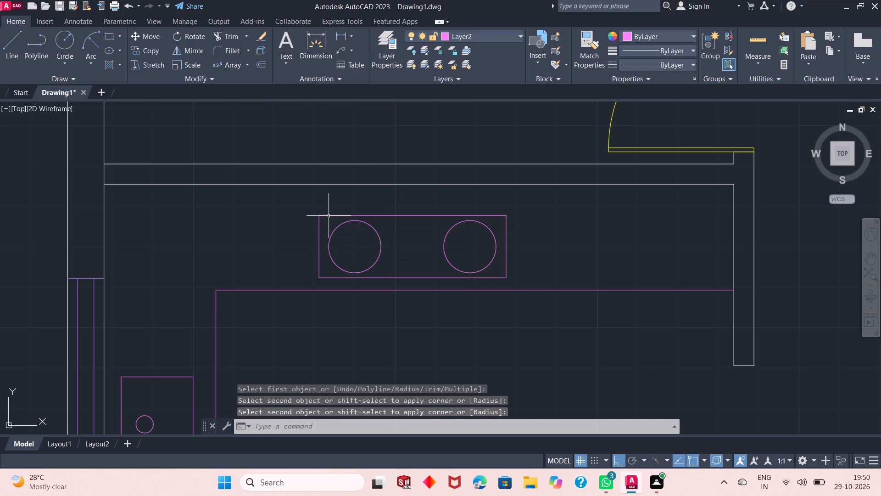
# Fillet the two upper corners of the cooktop rectangle with a 4" radius.
pyautogui.write('f')
pyautogui.press('space')
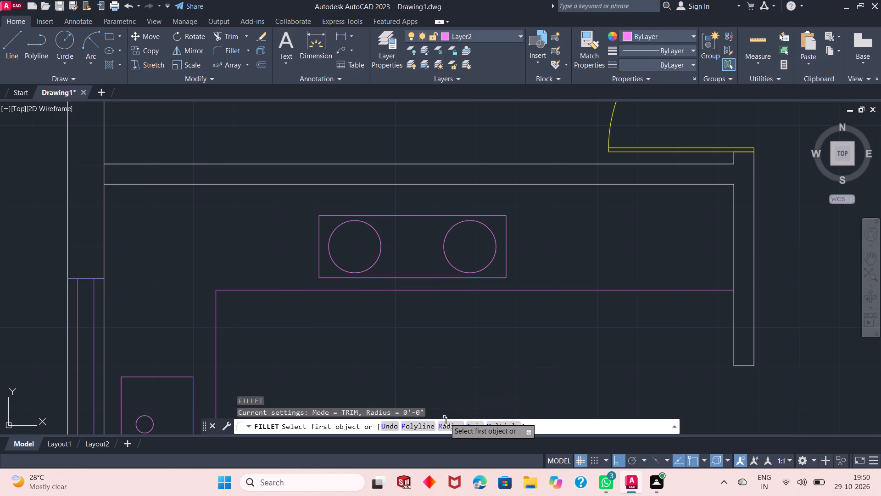
pyautogui.click(448, 427)
pyautogui.press('4')
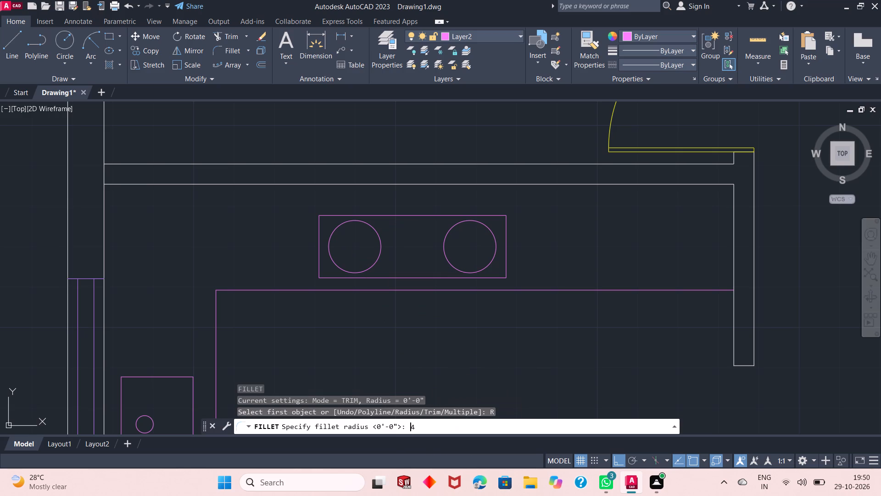
pyautogui.press('Return')
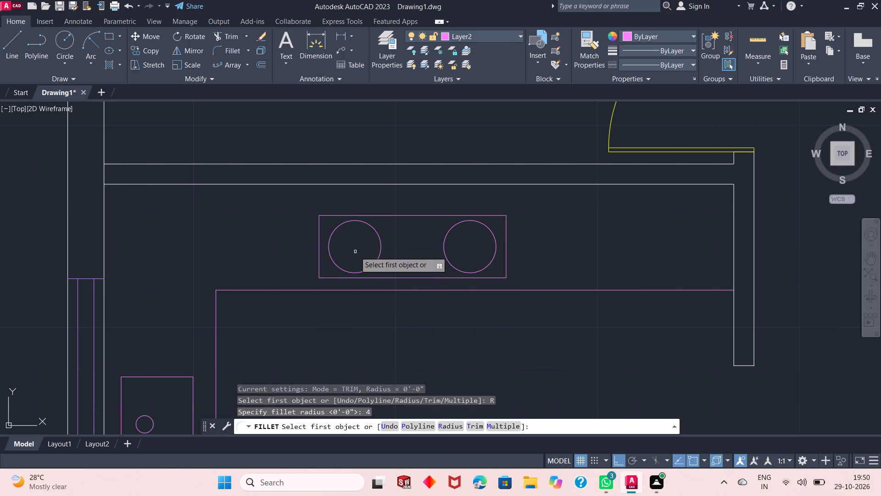
pyautogui.click(318, 227)
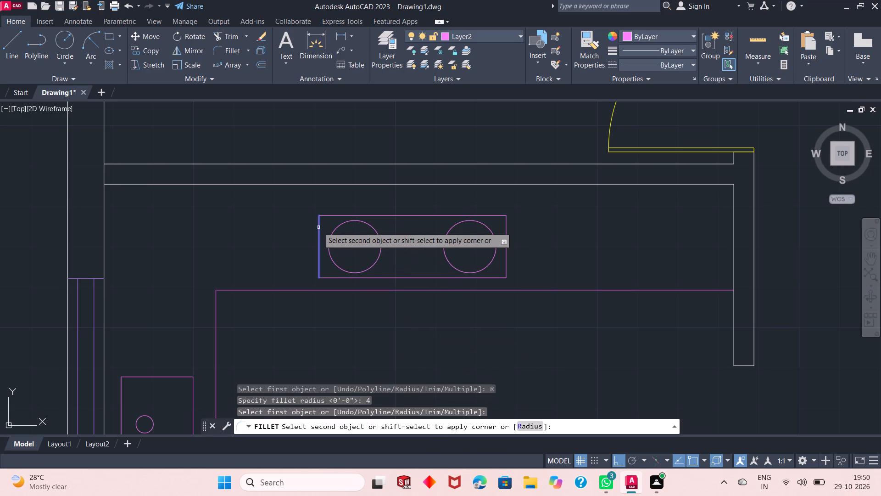
pyautogui.click(344, 214)
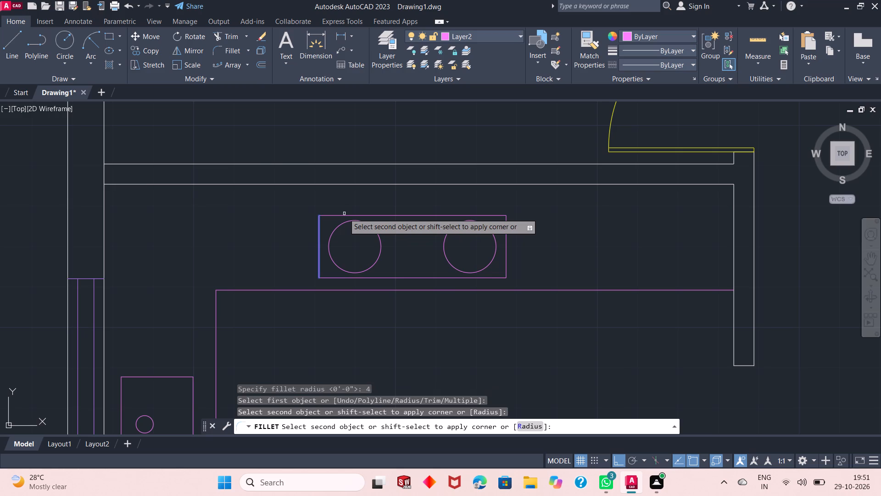
pyautogui.click(335, 215)
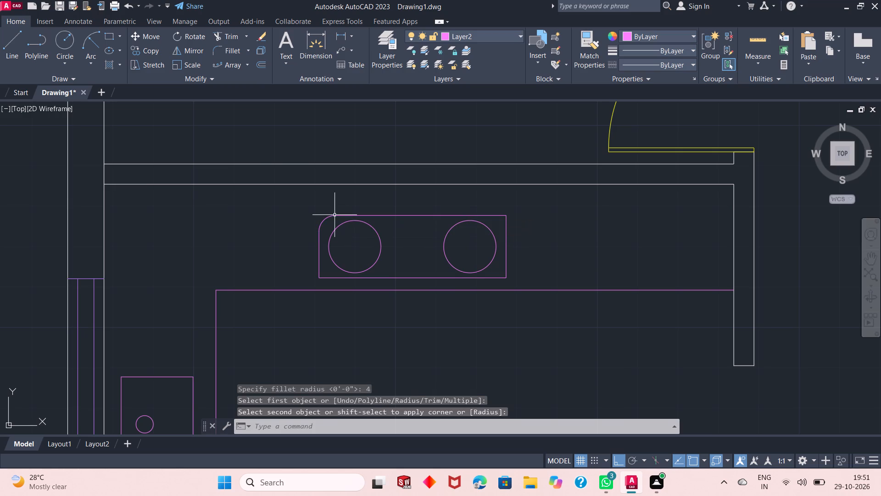
pyautogui.press('space')
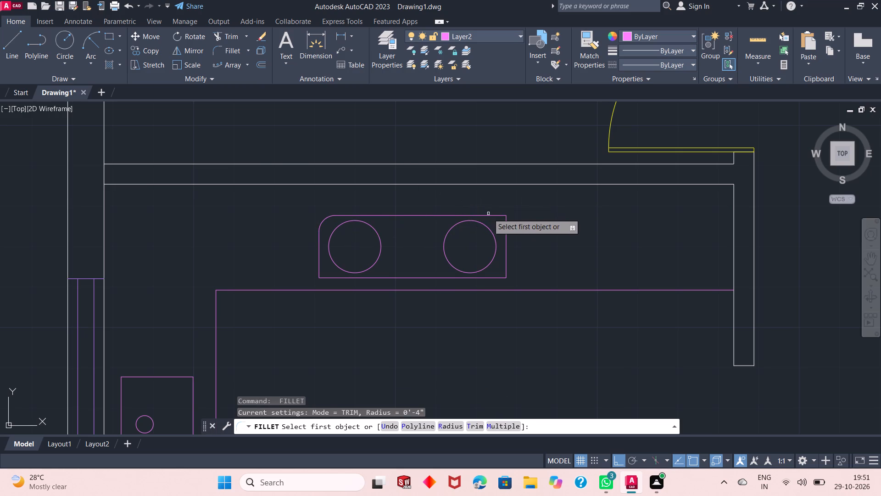
pyautogui.click(494, 216)
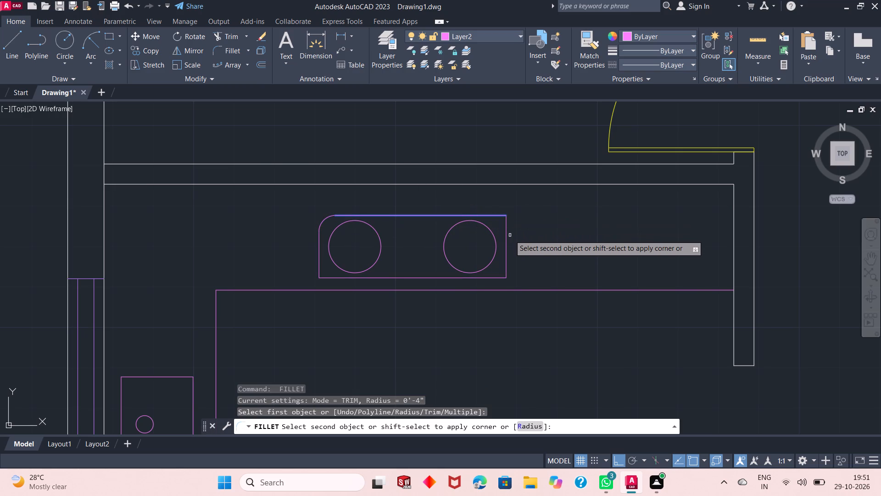
pyautogui.click(506, 228)
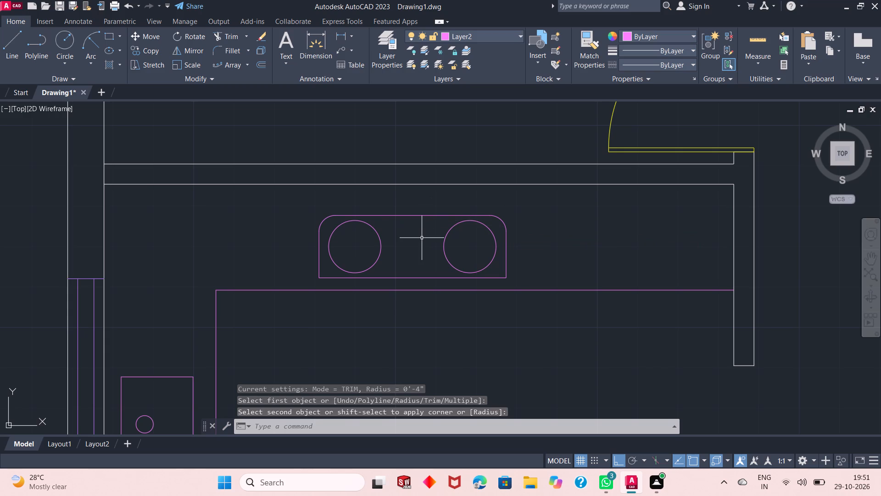
# Draw a small circle of about 1" radius, concentric with the cooktop's left burner circle.
pyautogui.keyDown('ctrl'); pyautogui.scroll(1, 422, 238); pyautogui.keyUp('ctrl')
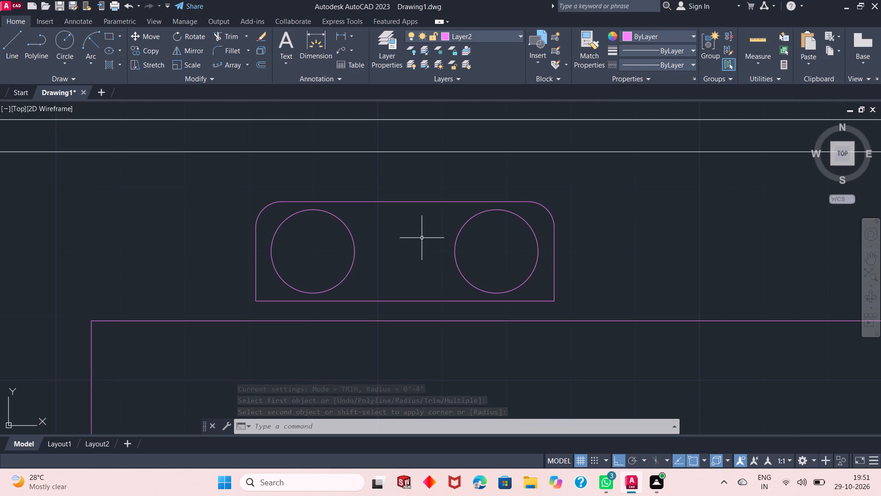
pyautogui.click(67, 38)
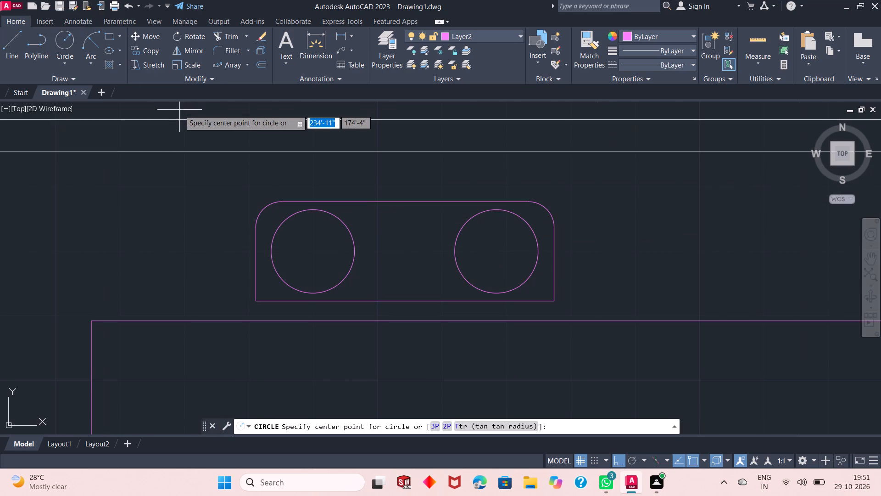
pyautogui.click(314, 254)
pyautogui.click(322, 261)
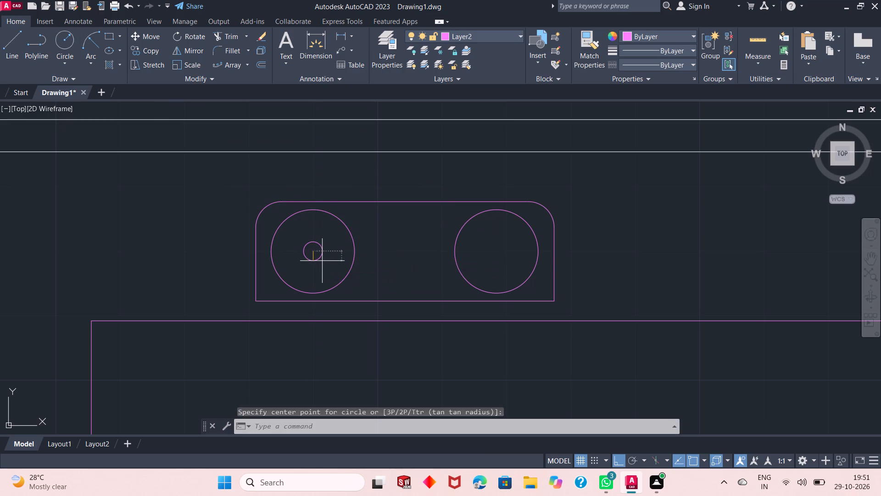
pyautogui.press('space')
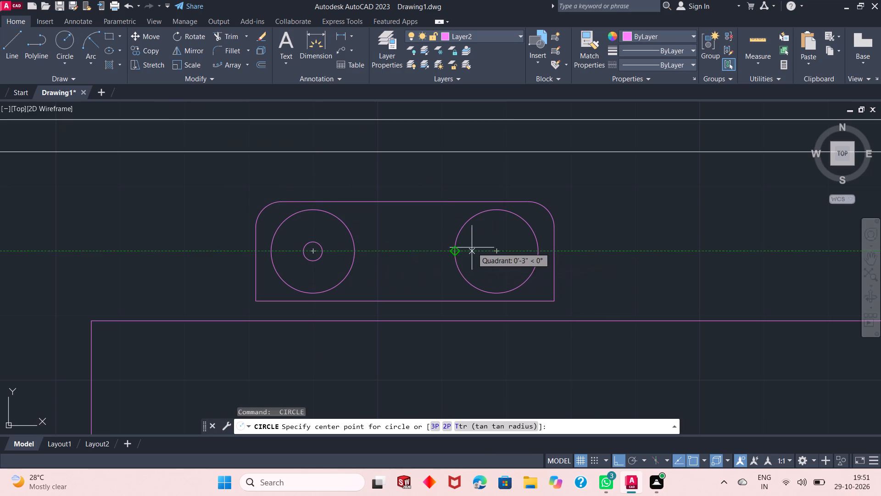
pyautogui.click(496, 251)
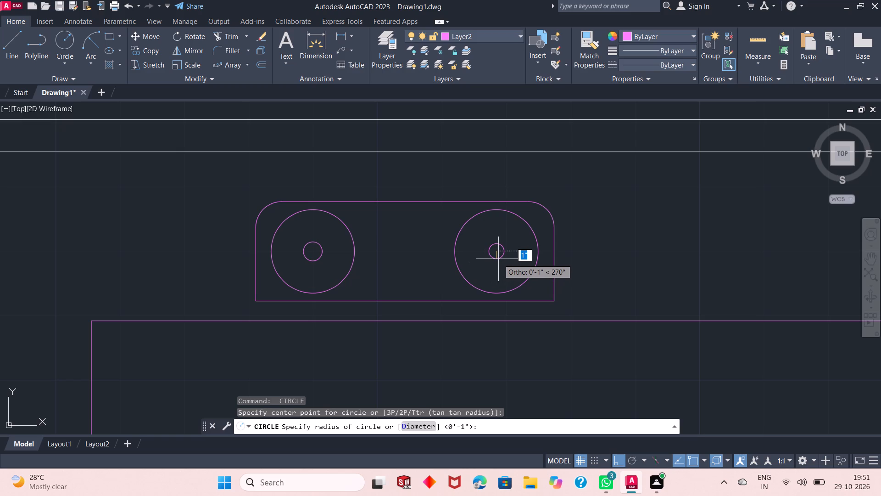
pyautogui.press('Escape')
# Copy the small inner circle from its centre to the centre of the cooktop's right burner circle.
pyautogui.click(323, 253)
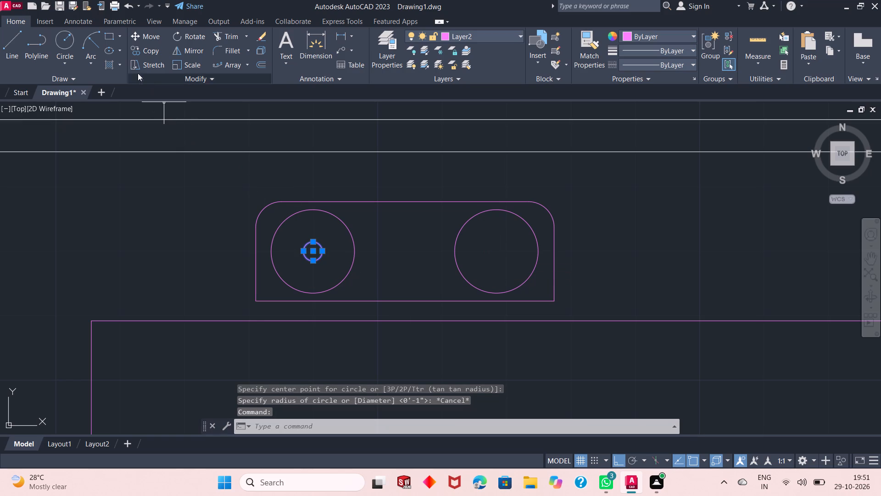
pyautogui.click(151, 53)
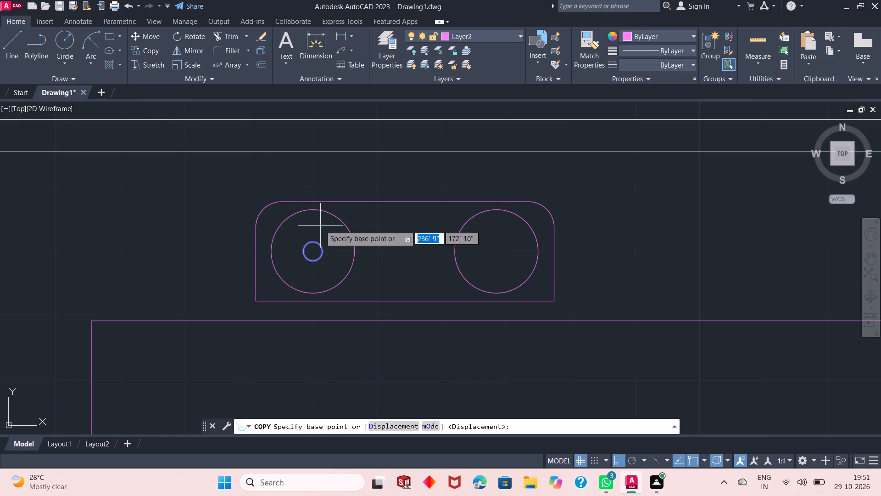
pyautogui.click(315, 250)
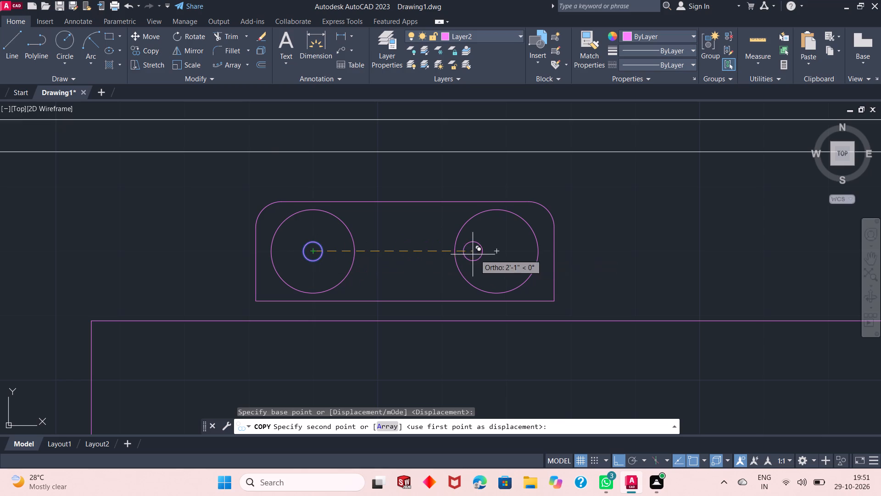
pyautogui.click(496, 251)
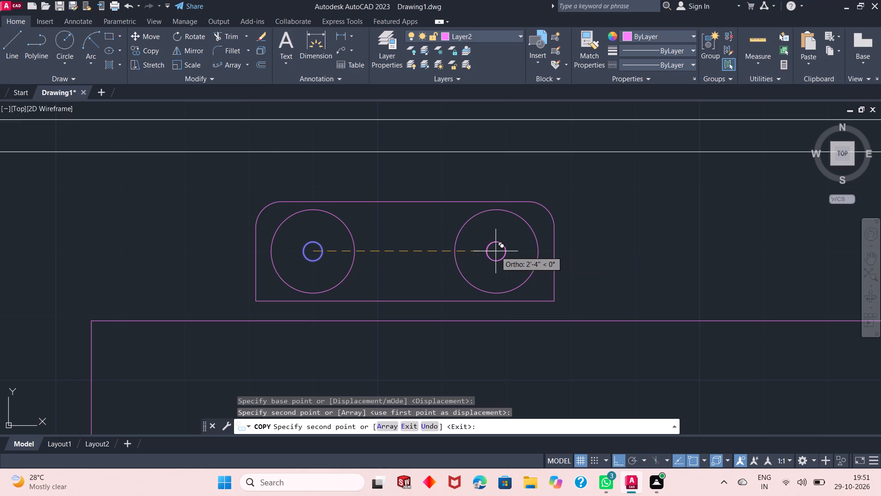
pyautogui.press('space')
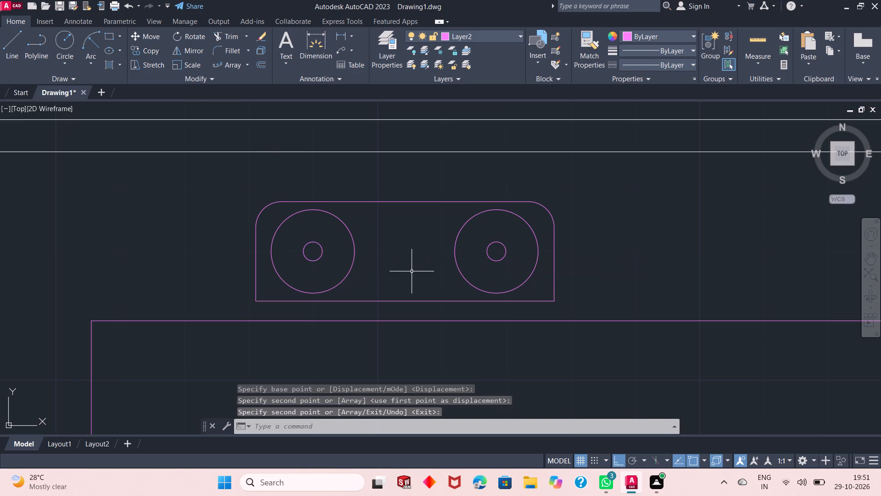
# Copy the upper-left bedroom's bed about 20'-11" down into the room below the kitchen, with ortho off for the placement only.
pyautogui.keyDown('ctrl'); pyautogui.scroll(-2, 407, 277); pyautogui.keyUp('ctrl')
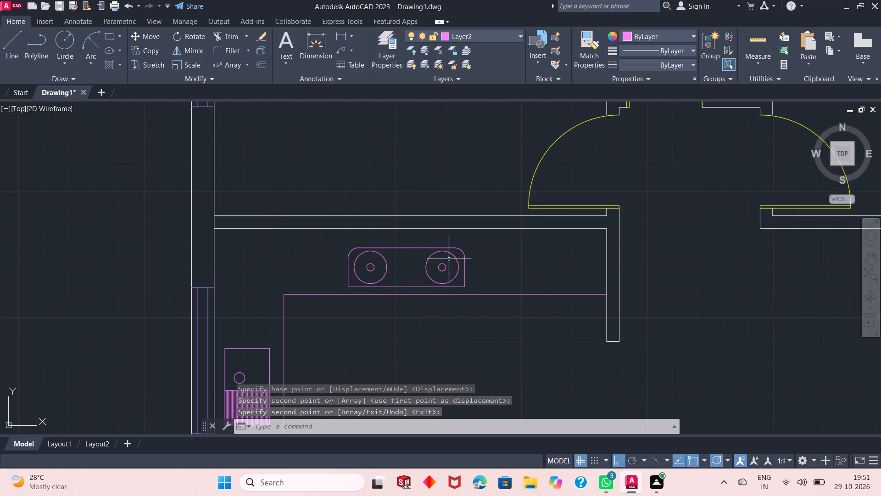
pyautogui.keyDown('ctrl'); pyautogui.scroll(-4, 428, 238); pyautogui.keyUp('ctrl')
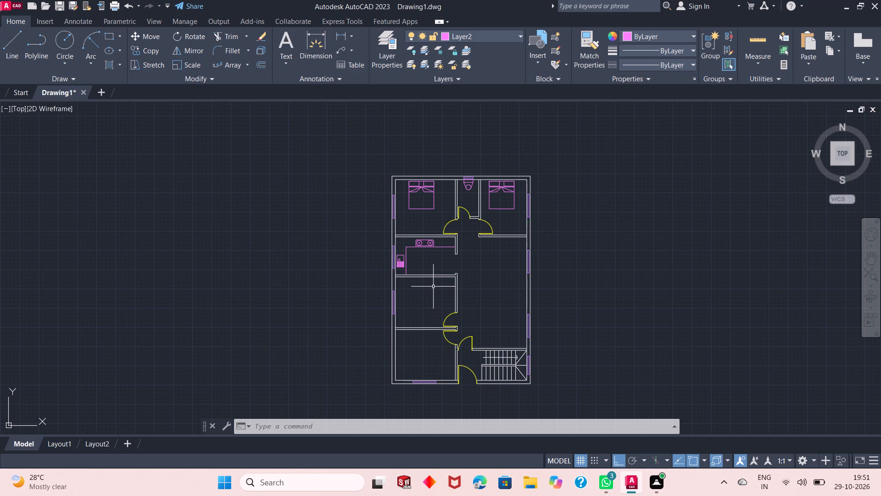
pyautogui.keyDown('ctrl'); pyautogui.scroll(2, 424, 315); pyautogui.keyUp('ctrl')
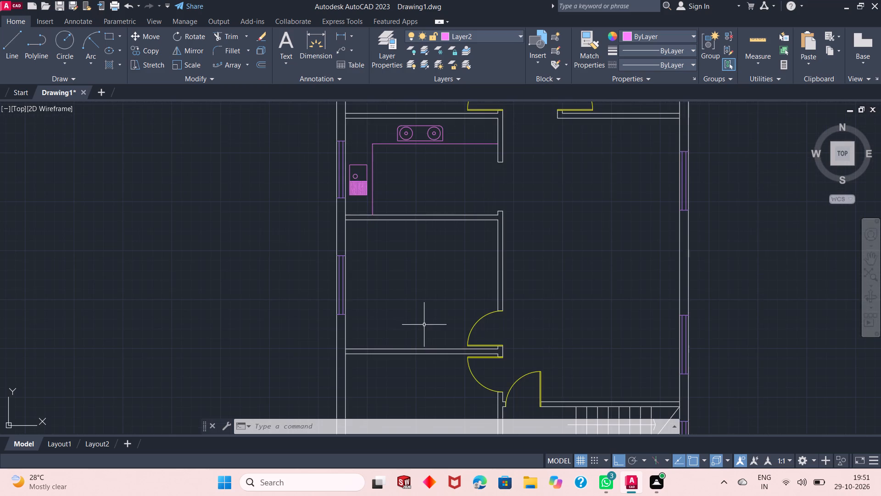
pyautogui.keyDown('ctrl'); pyautogui.scroll(-2, 424, 325); pyautogui.keyUp('ctrl')
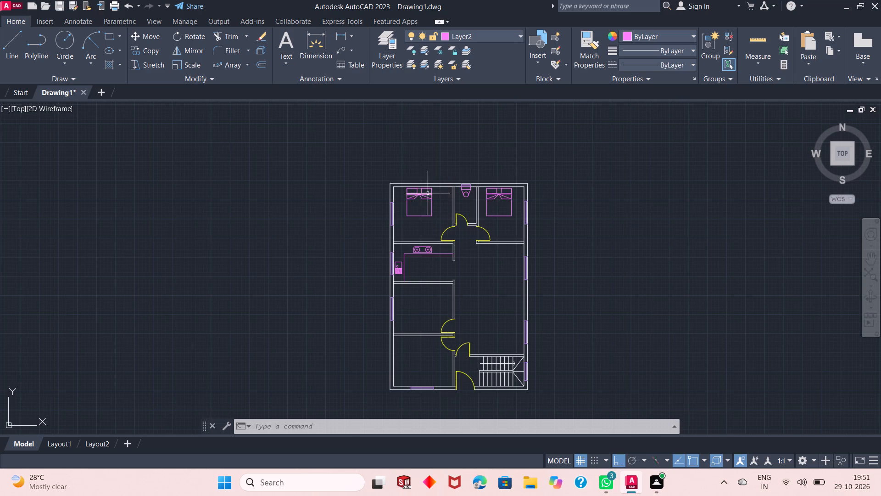
pyautogui.keyDown('ctrl'); pyautogui.scroll(3, 428, 193); pyautogui.keyUp('ctrl')
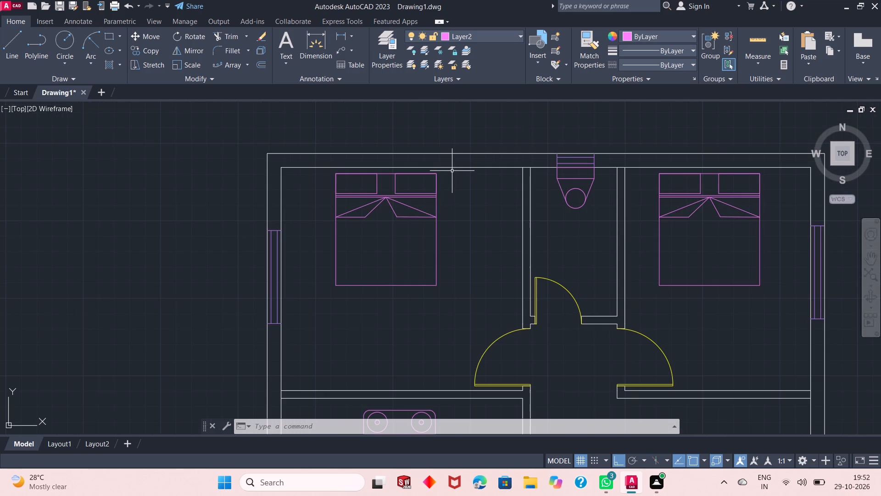
pyautogui.moveTo(452, 171); pyautogui.dragTo(460, 200)
pyautogui.press('Escape')
pyautogui.click(455, 171)
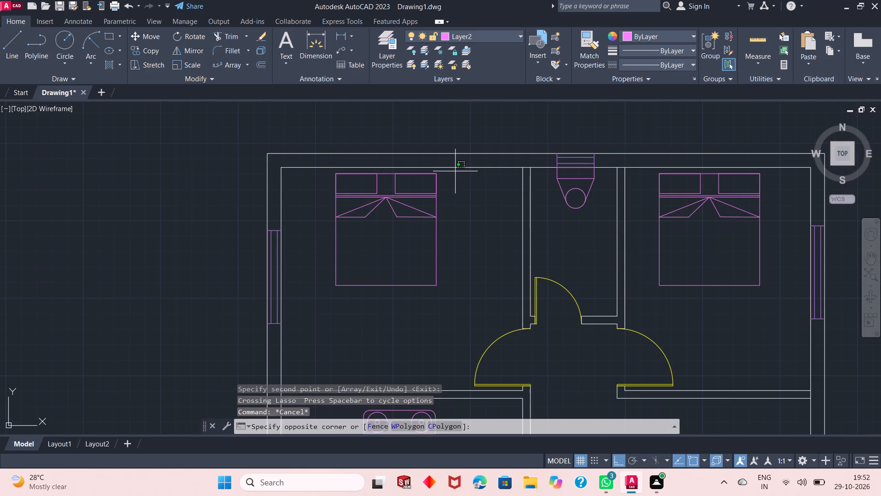
pyautogui.click(309, 297)
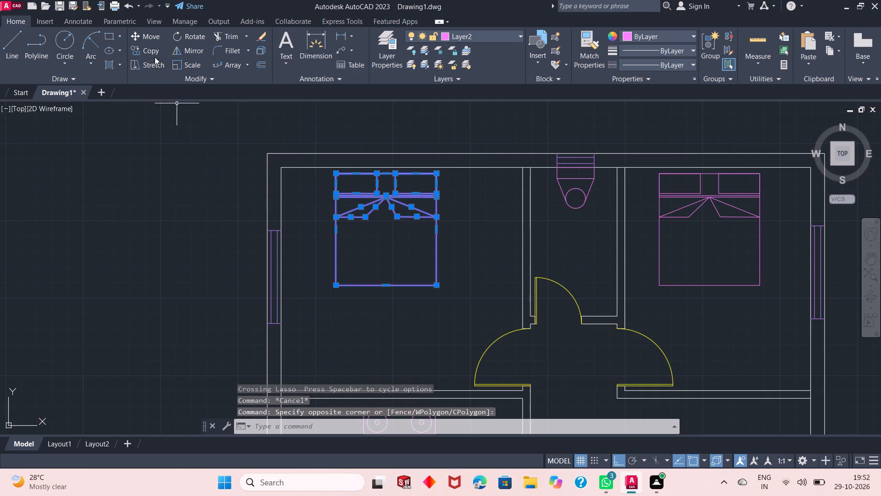
pyautogui.click(149, 53)
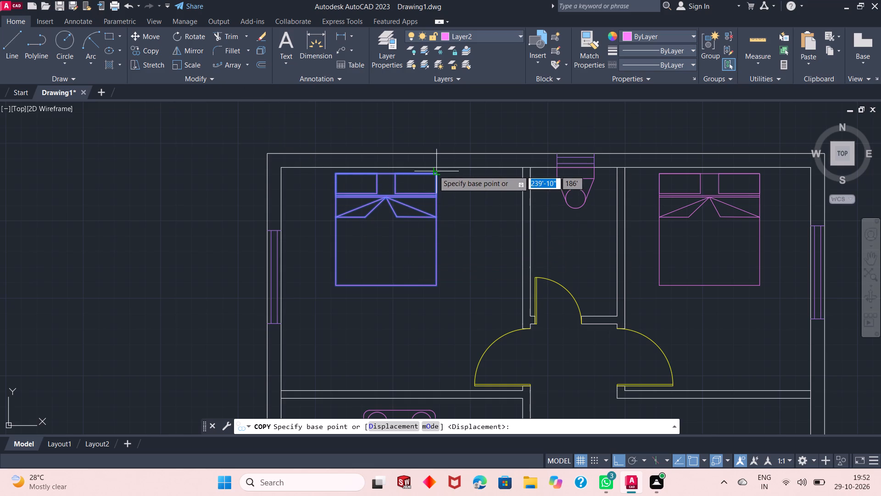
pyautogui.moveTo(437, 175); pyautogui.dragTo(442, 226)
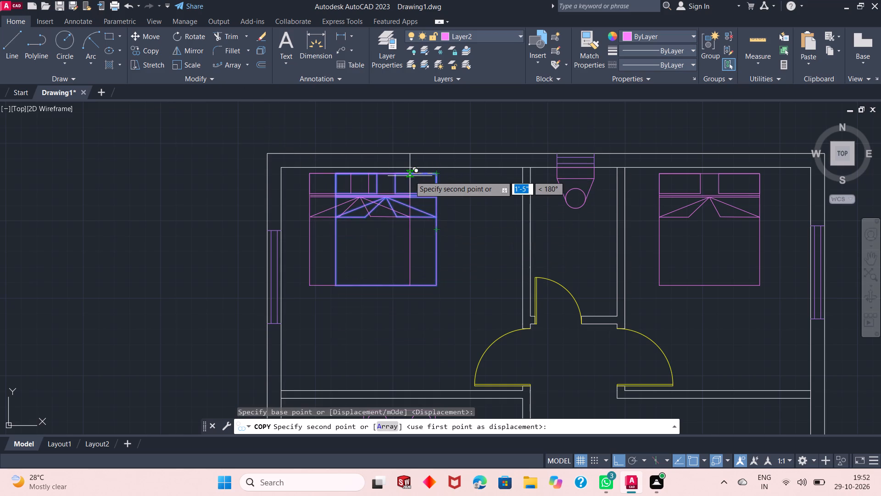
pyautogui.keyDown('ctrl'); pyautogui.scroll(-3, 410, 176); pyautogui.keyUp('ctrl')
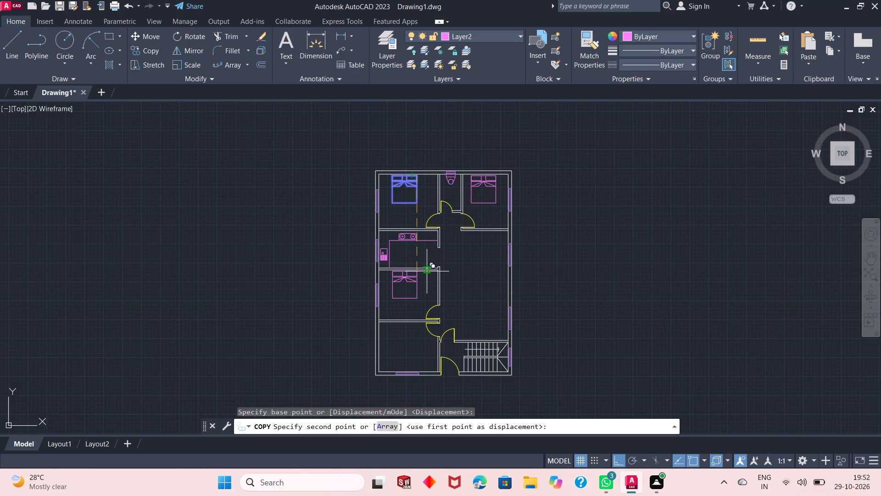
pyautogui.keyDown('ctrl'); pyautogui.scroll(2, 427, 271); pyautogui.keyUp('ctrl')
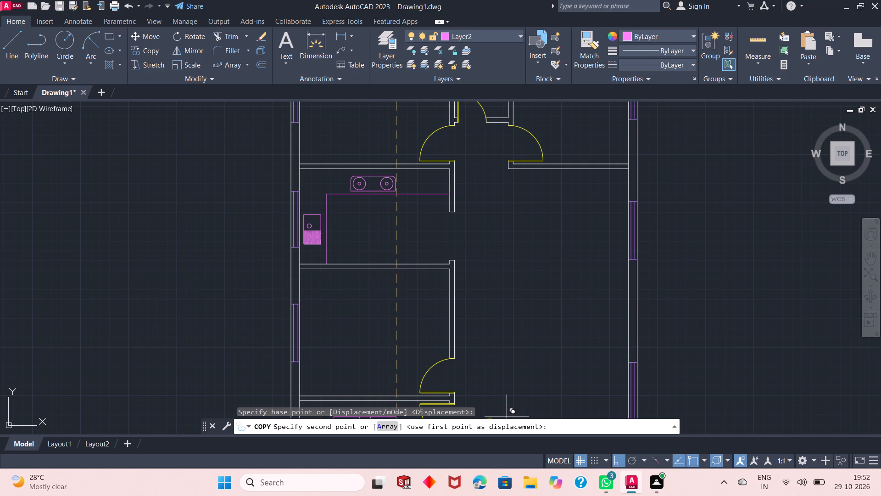
pyautogui.click(620, 458)
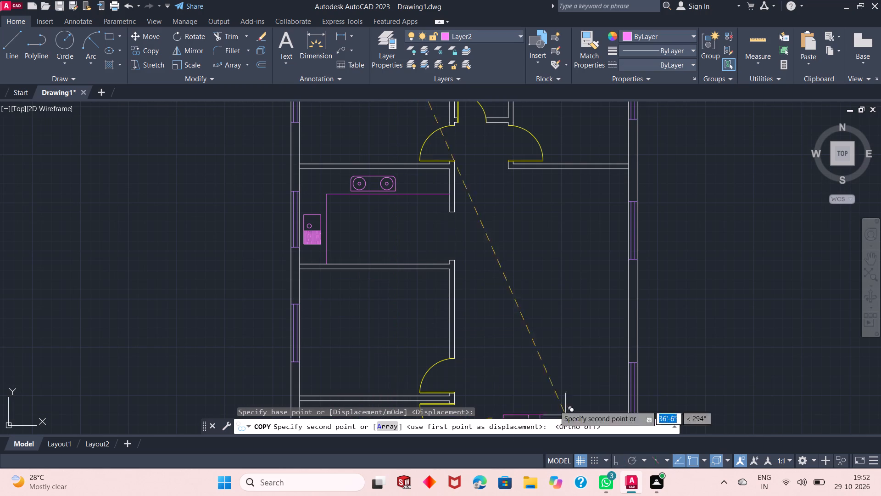
pyautogui.keyDown('ctrl'); pyautogui.scroll(4, 404, 274); pyautogui.keyUp('ctrl')
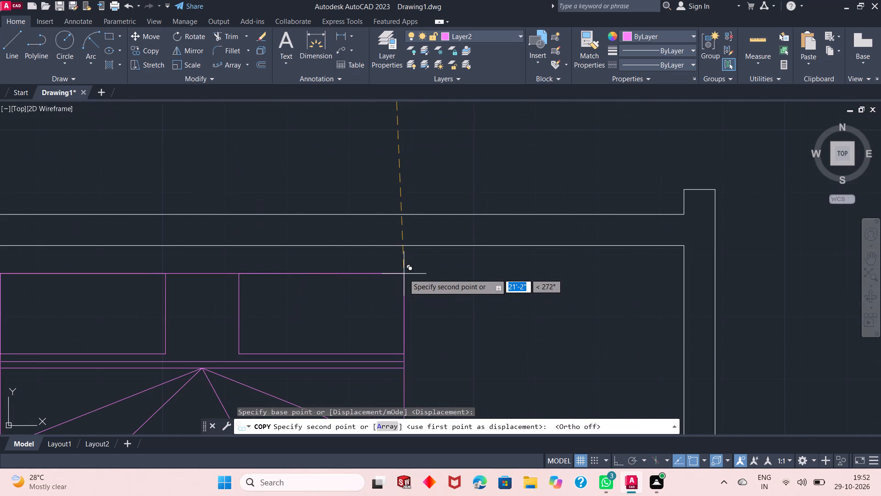
pyautogui.keyDown('ctrl'); pyautogui.scroll(-1, 404, 274); pyautogui.keyUp('ctrl')
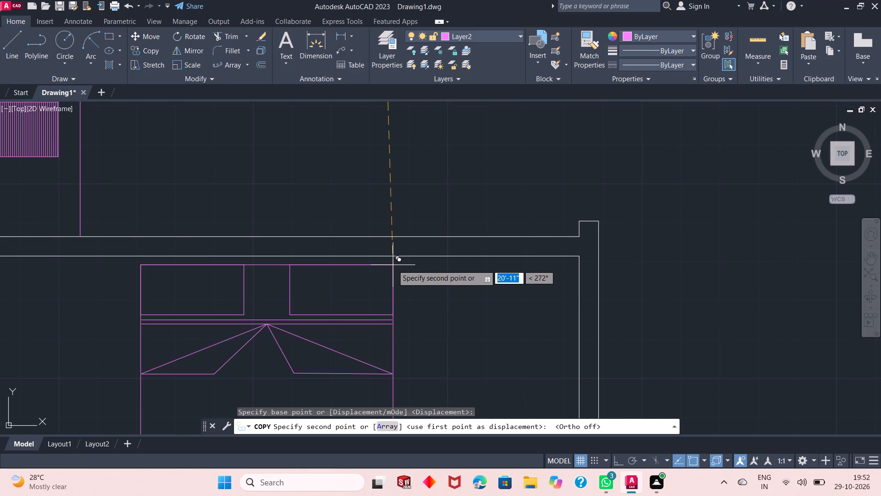
pyautogui.click(393, 265)
pyautogui.press('Escape')
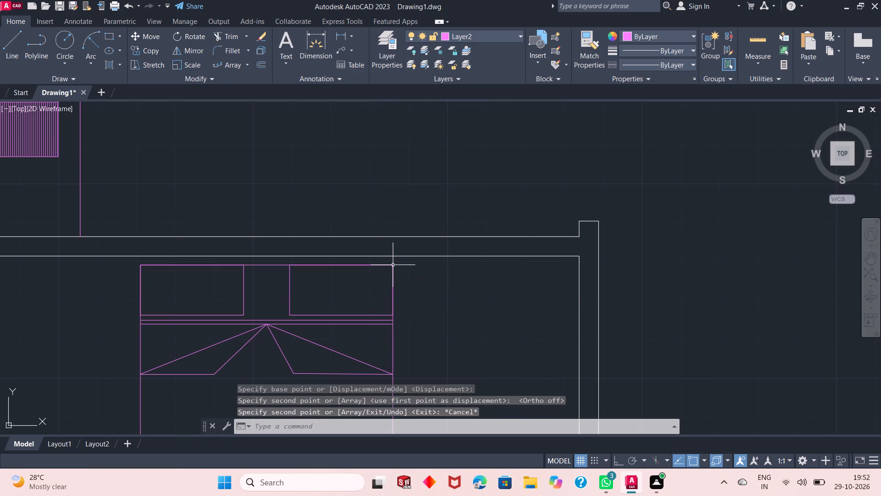
pyautogui.keyDown('ctrl'); pyautogui.scroll(-2, 394, 277); pyautogui.keyUp('ctrl')
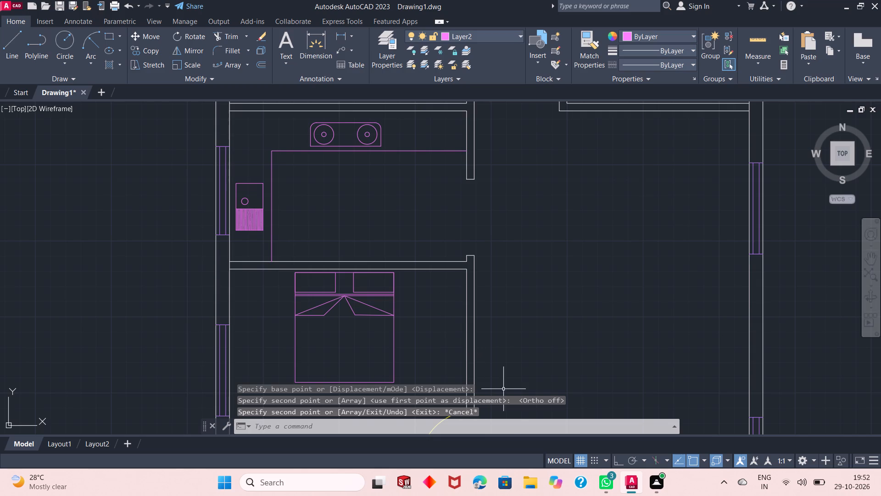
pyautogui.click(620, 461)
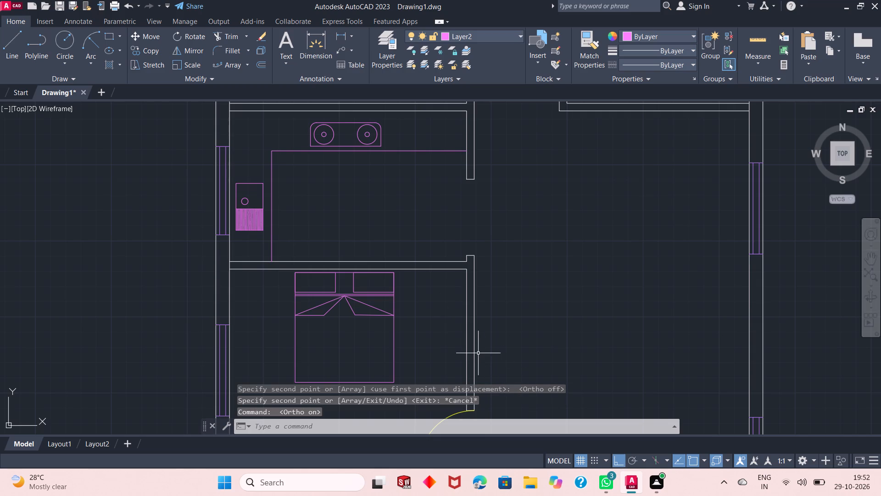
# Copy the bed in the room below the kitchen about 23'-3" straight left, into the empty area outside the house.
pyautogui.keyDown('ctrl'); pyautogui.scroll(-1, 427, 305); pyautogui.keyUp('ctrl')
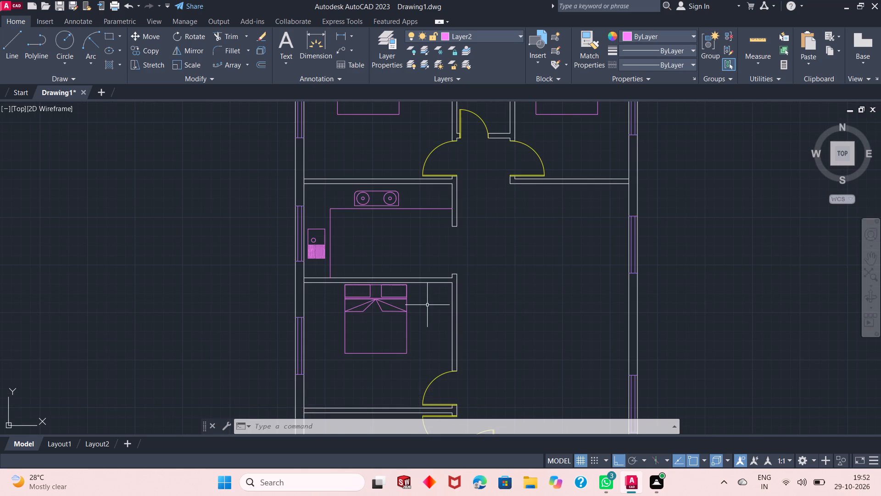
pyautogui.keyDown('ctrl'); pyautogui.scroll(5, 422, 283); pyautogui.keyUp('ctrl')
pyautogui.click(422, 283)
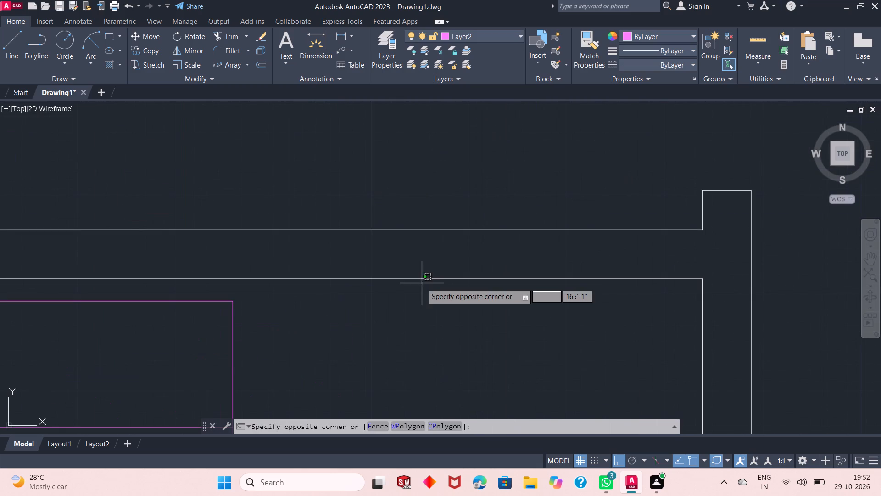
pyautogui.keyDown('ctrl'); pyautogui.scroll(-3, 206, 366); pyautogui.keyUp('ctrl')
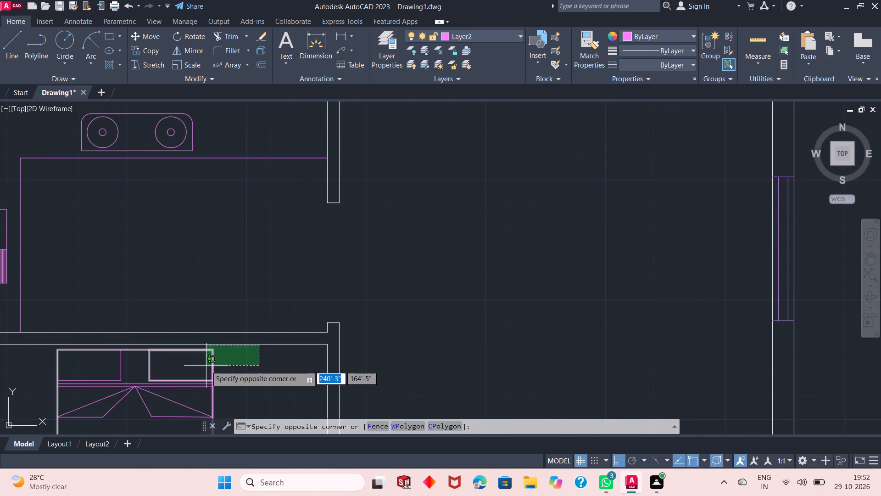
pyautogui.keyDown('ctrl'); pyautogui.scroll(-2, 125, 419); pyautogui.keyUp('ctrl')
pyautogui.keyDown('ctrl'); pyautogui.scroll(-2, 243, 234); pyautogui.keyUp('ctrl')
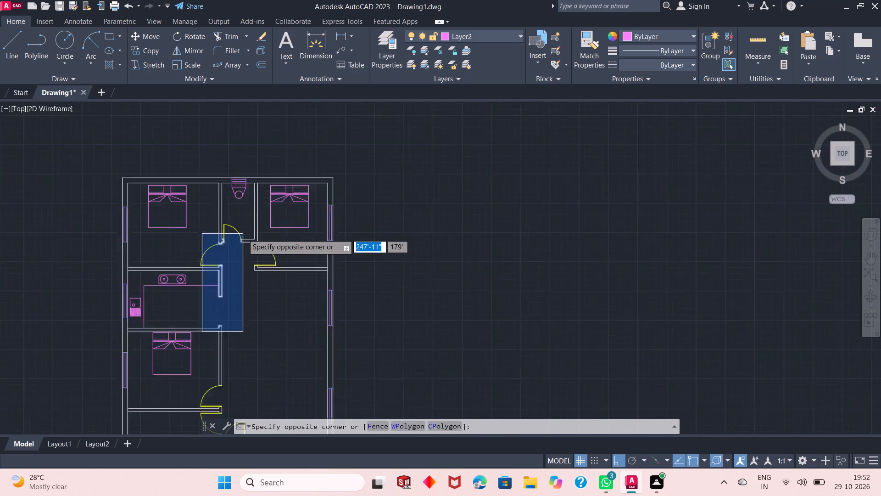
pyautogui.keyDown('ctrl'); pyautogui.scroll(2, 177, 332); pyautogui.keyUp('ctrl')
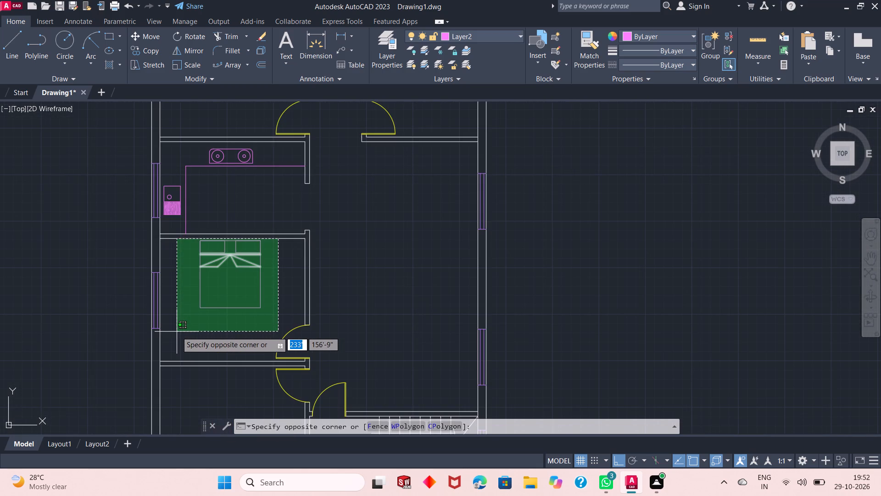
pyautogui.click(178, 332)
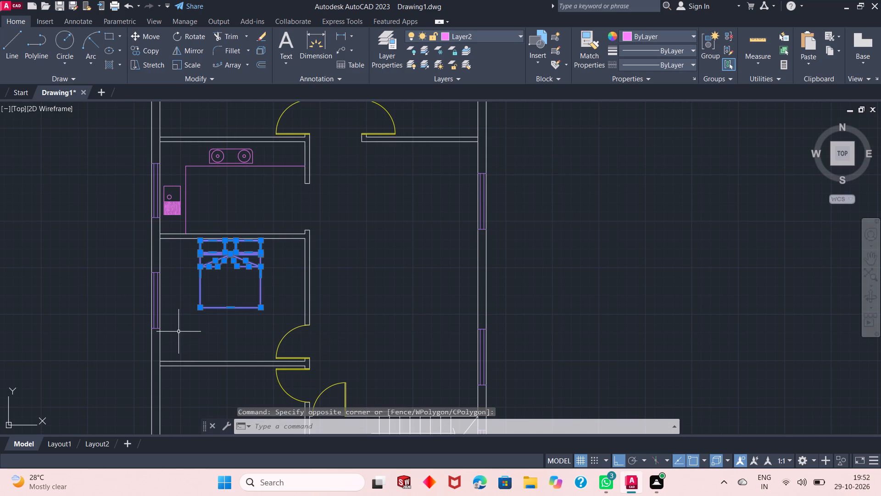
pyautogui.click(148, 49)
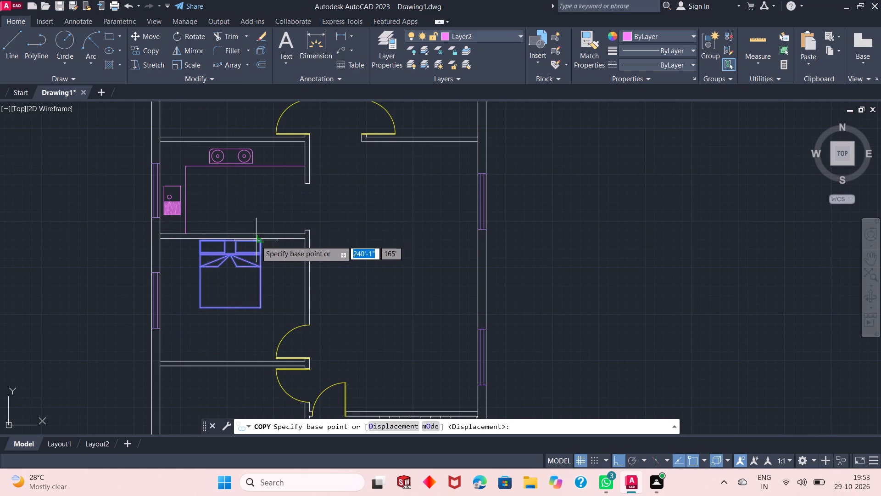
pyautogui.click(257, 243)
pyautogui.keyDown('ctrl'); pyautogui.scroll(-3, 280, 216); pyautogui.keyUp('ctrl')
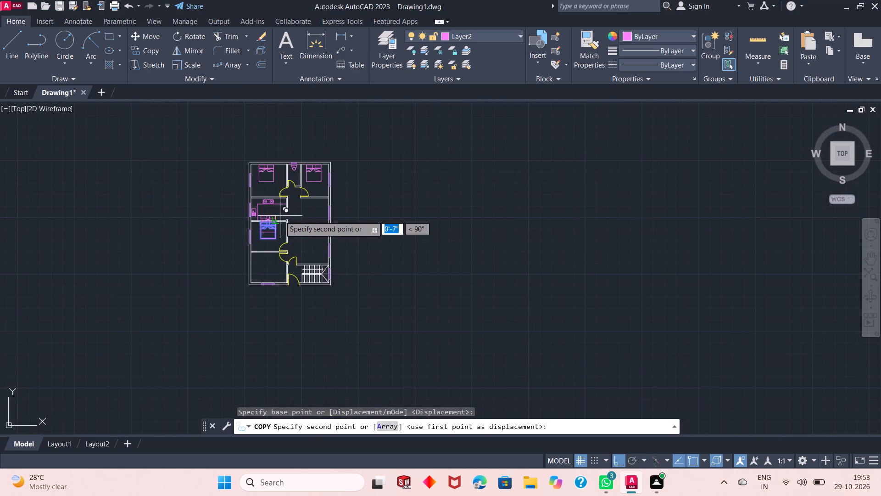
pyautogui.click(212, 272)
pyautogui.press('Escape')
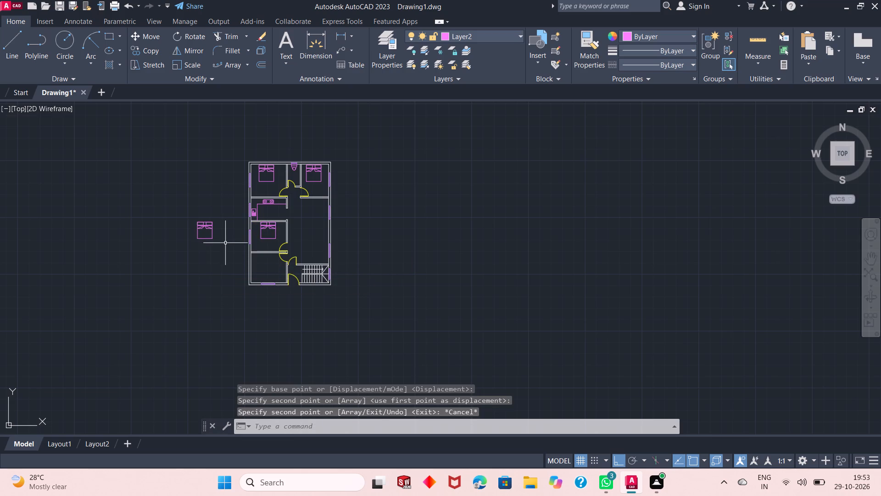
# Rotate the bed copy outside the house 90° counterclockwise about its lower-right corner, so its pillows face left.
pyautogui.keyDown('ctrl'); pyautogui.scroll(4, 225, 243); pyautogui.keyUp('ctrl')
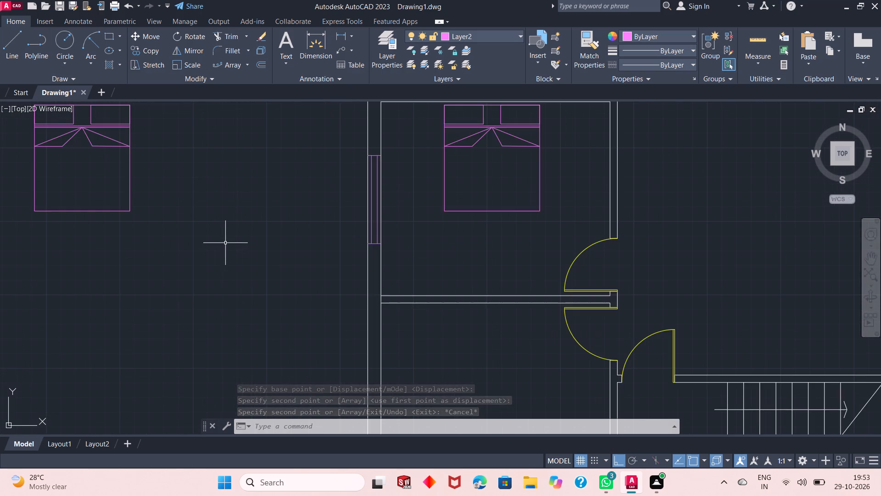
pyautogui.keyDown('ctrl'); pyautogui.scroll(-1, 225, 243); pyautogui.keyUp('ctrl')
pyautogui.click(217, 115)
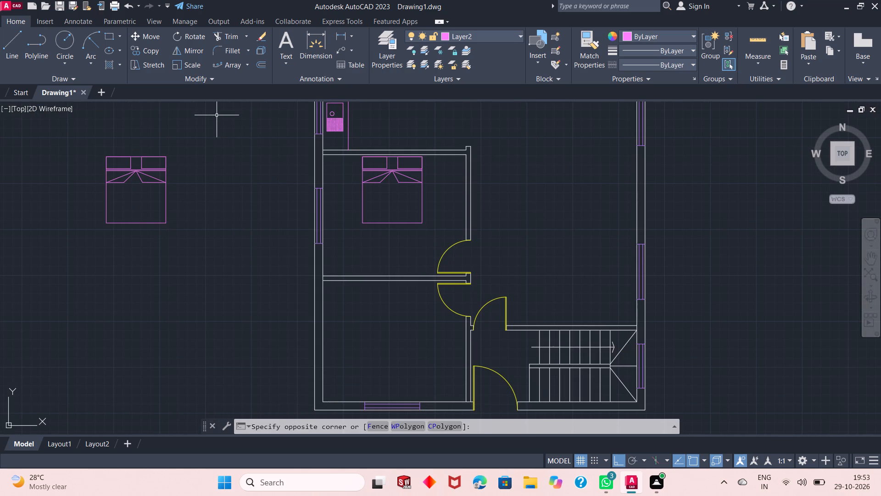
pyautogui.click(88, 255)
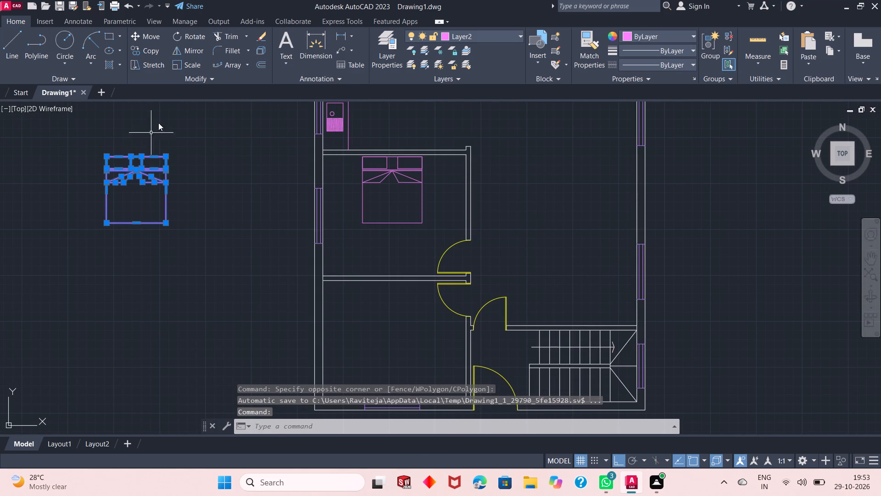
pyautogui.click(199, 39)
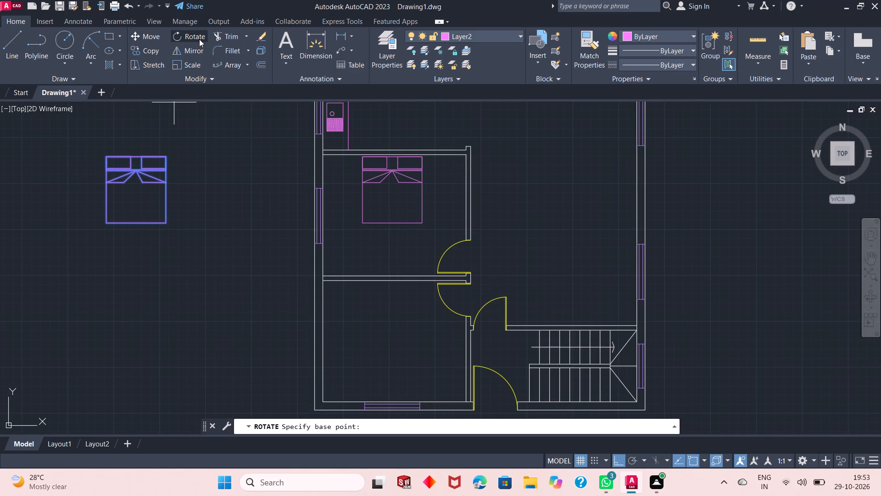
pyautogui.click(167, 219)
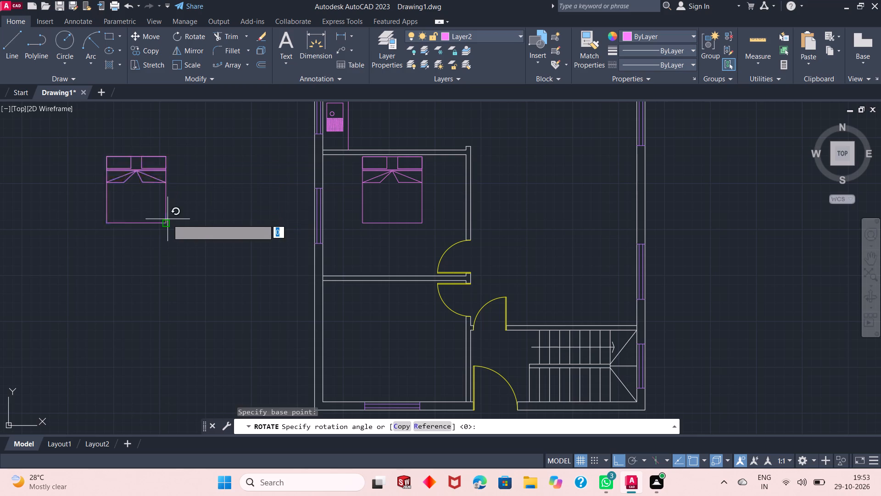
pyautogui.click(172, 202)
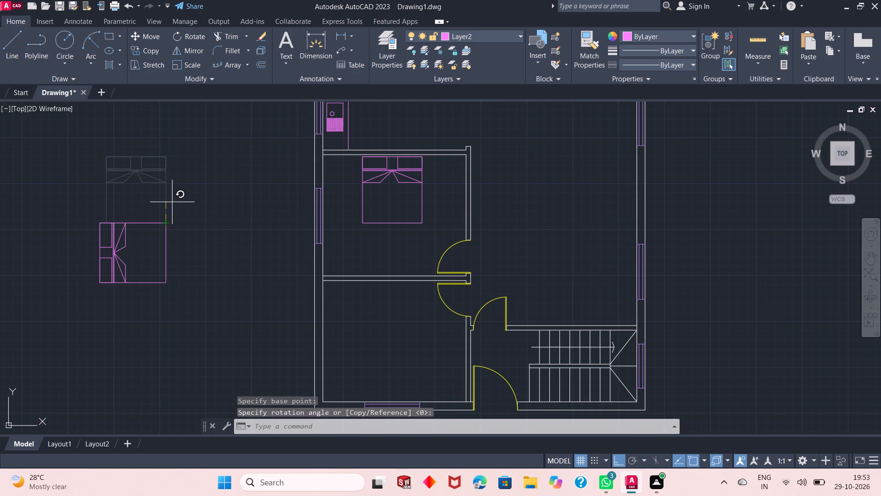
# Move the rotated bed from outside the house about 22'-6" into the bottom-left room, beside its left wall, with ortho off.
pyautogui.click(184, 204)
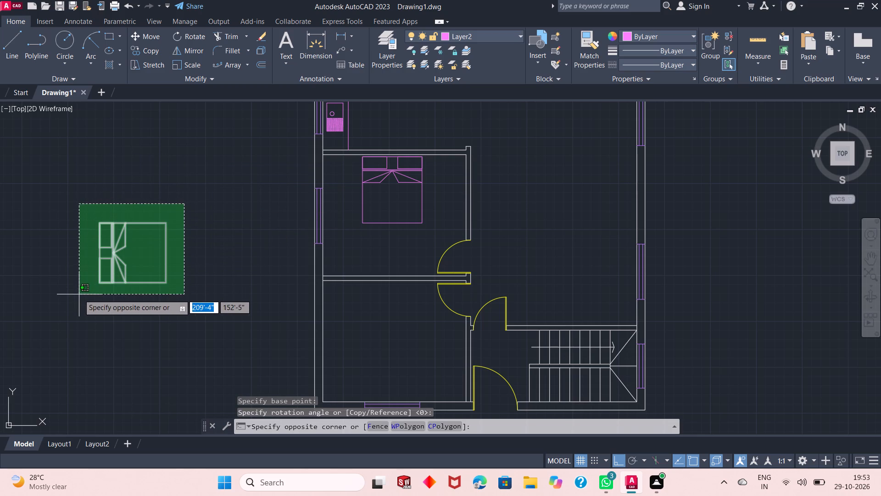
pyautogui.click(79, 294)
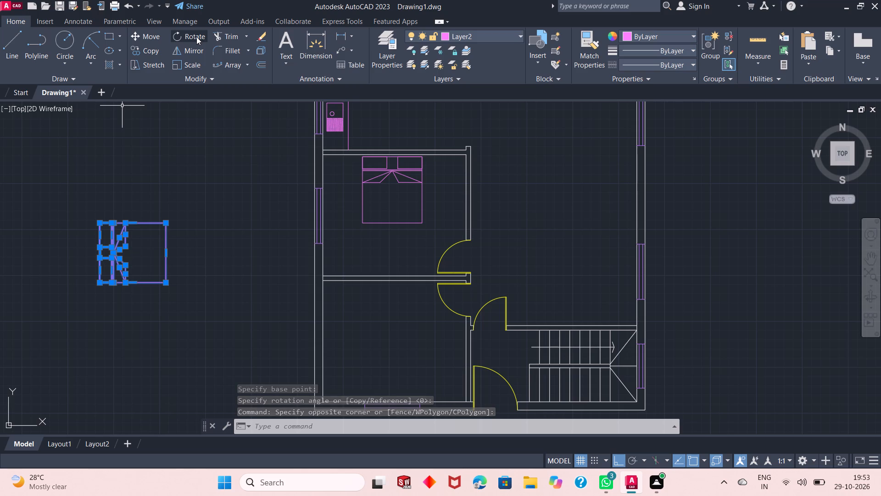
pyautogui.click(157, 39)
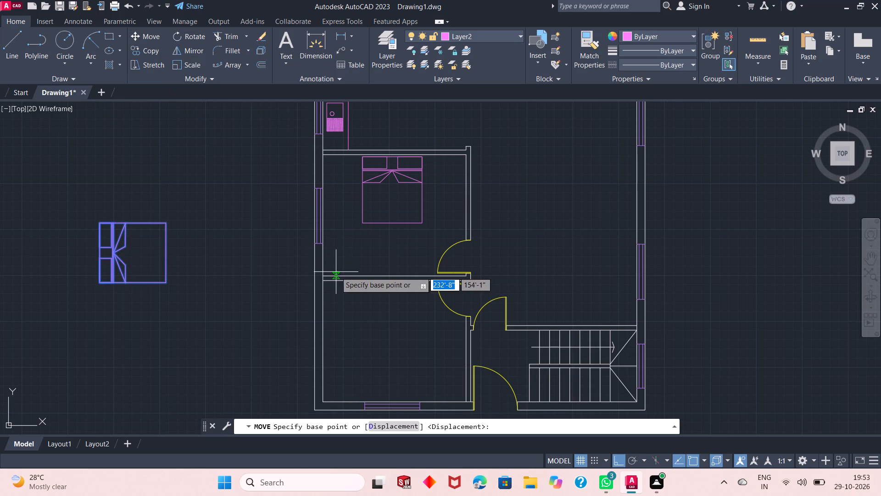
pyautogui.click(616, 459)
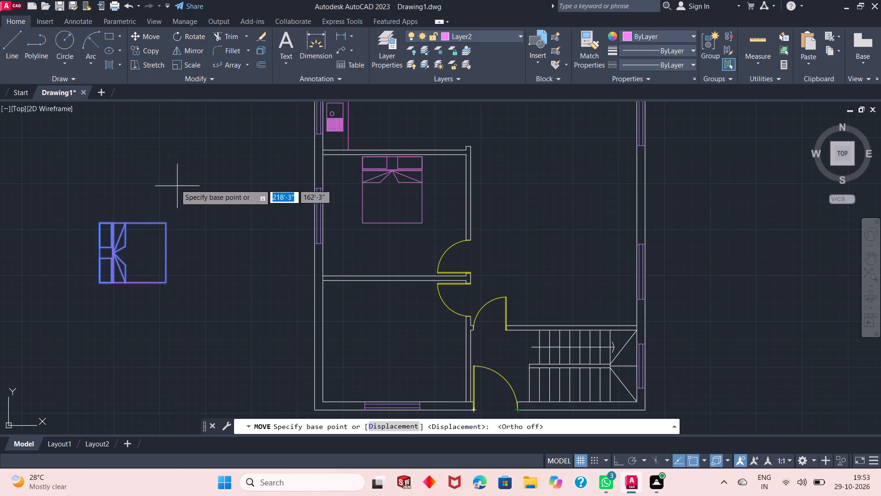
pyautogui.moveTo(98, 225); pyautogui.dragTo(215, 276)
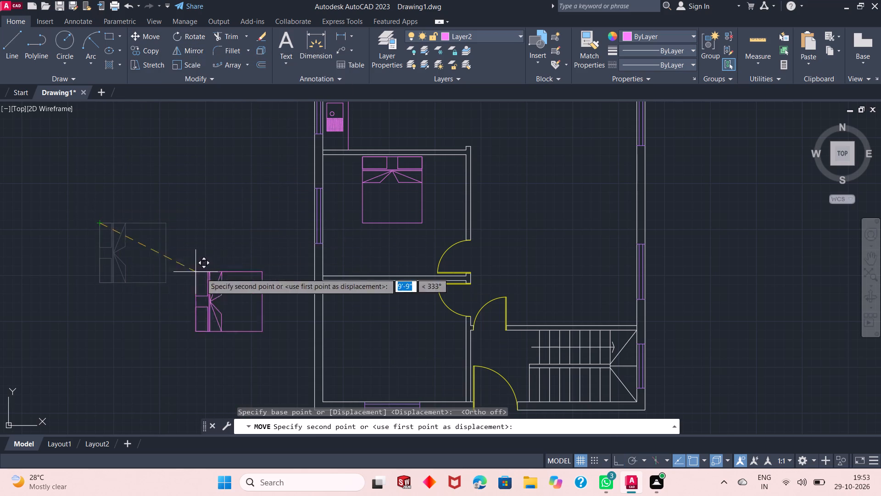
pyautogui.moveTo(215, 276); pyautogui.dragTo(338, 268)
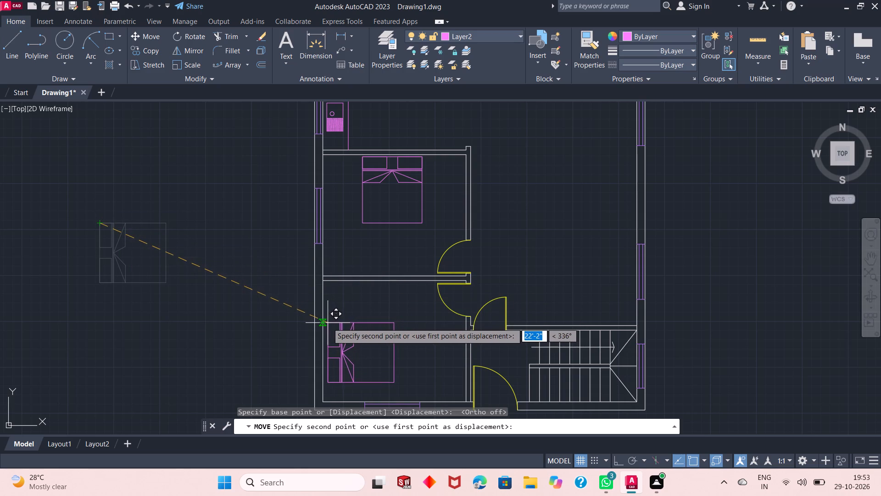
pyautogui.keyDown('ctrl'); pyautogui.scroll(-1, 355, 260); pyautogui.keyUp('ctrl')
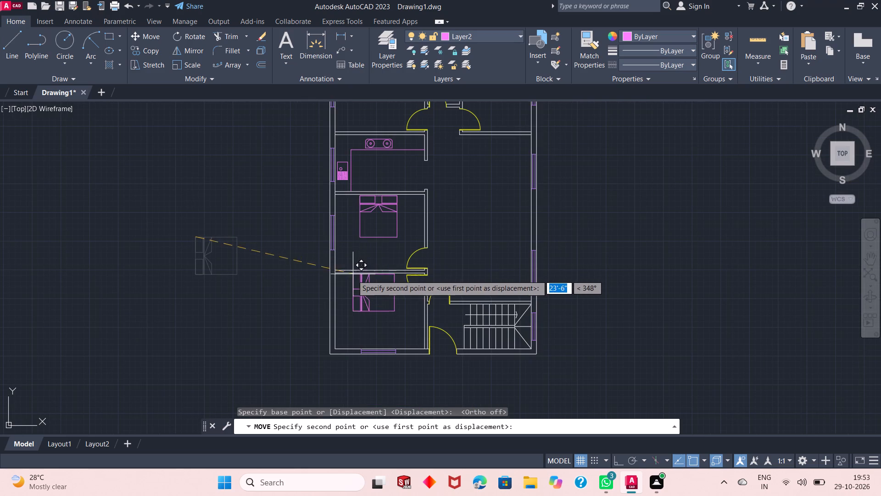
pyautogui.keyDown('ctrl'); pyautogui.scroll(3, 342, 300); pyautogui.keyUp('ctrl')
pyautogui.keyDown('ctrl'); pyautogui.scroll(-2, 342, 300); pyautogui.keyUp('ctrl')
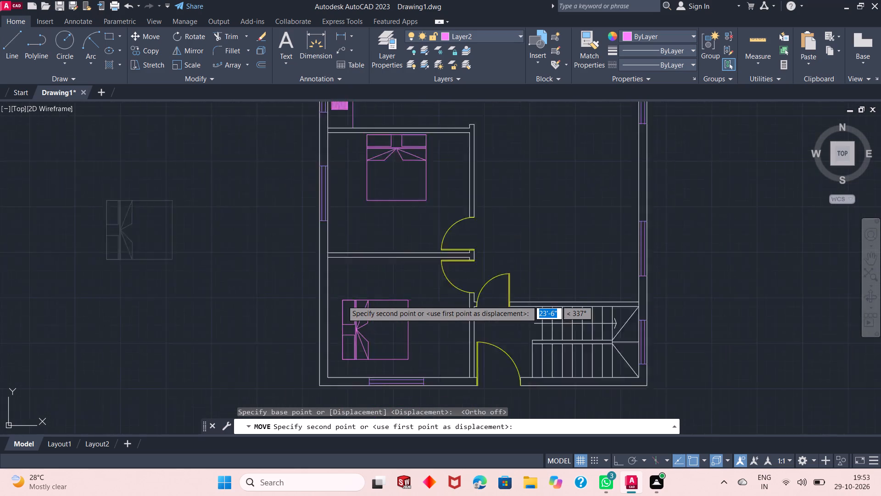
pyautogui.keyDown('ctrl'); pyautogui.scroll(-1, 342, 300); pyautogui.keyUp('ctrl')
pyautogui.keyDown('ctrl'); pyautogui.scroll(2, 333, 327); pyautogui.keyUp('ctrl')
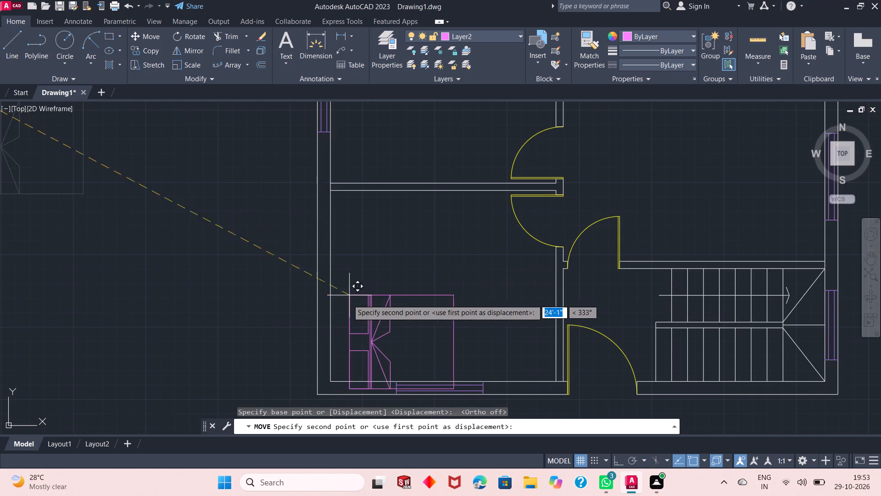
pyautogui.keyDown('ctrl'); pyautogui.scroll(2, 345, 309); pyautogui.keyUp('ctrl')
pyautogui.keyDown('ctrl'); pyautogui.scroll(-2, 362, 229); pyautogui.keyUp('ctrl')
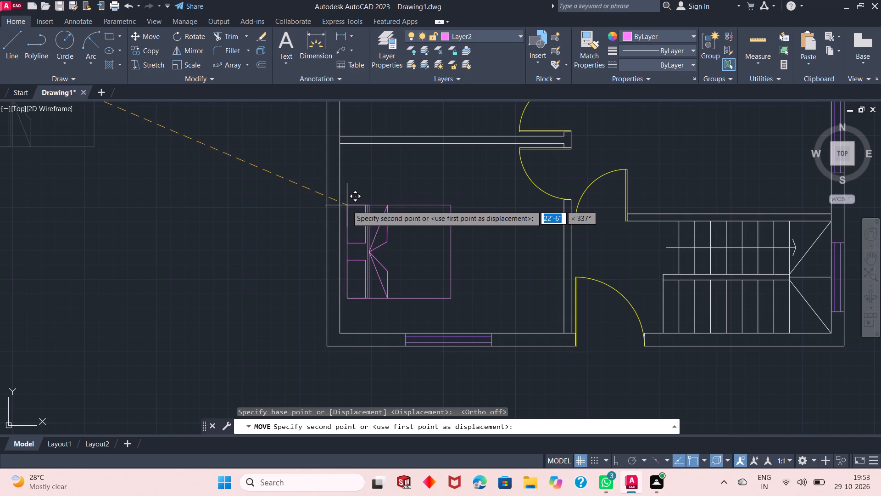
pyautogui.click(346, 205)
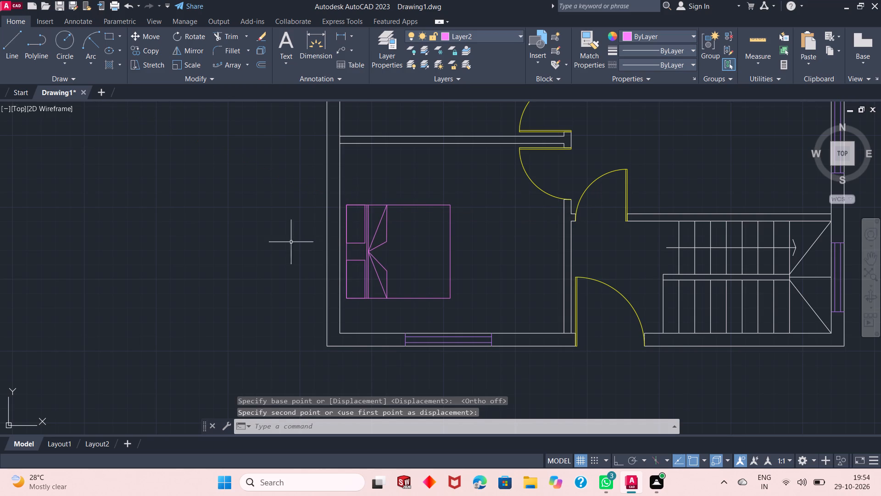
# Make Layer1 the current layer.
pyautogui.keyDown('ctrl'); pyautogui.scroll(-2, 268, 326); pyautogui.keyUp('ctrl')
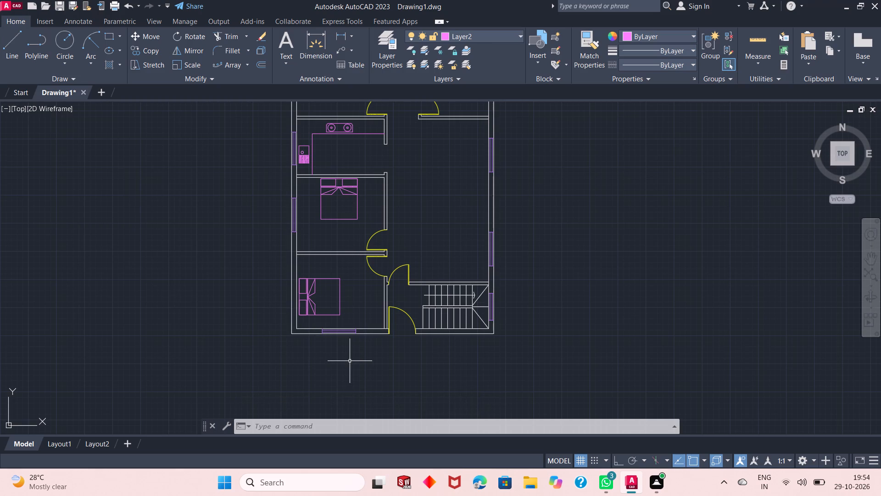
pyautogui.keyDown('ctrl'); pyautogui.scroll(-1, 454, 355); pyautogui.keyUp('ctrl')
pyautogui.keyDown('ctrl'); pyautogui.scroll(1, 426, 251); pyautogui.keyUp('ctrl')
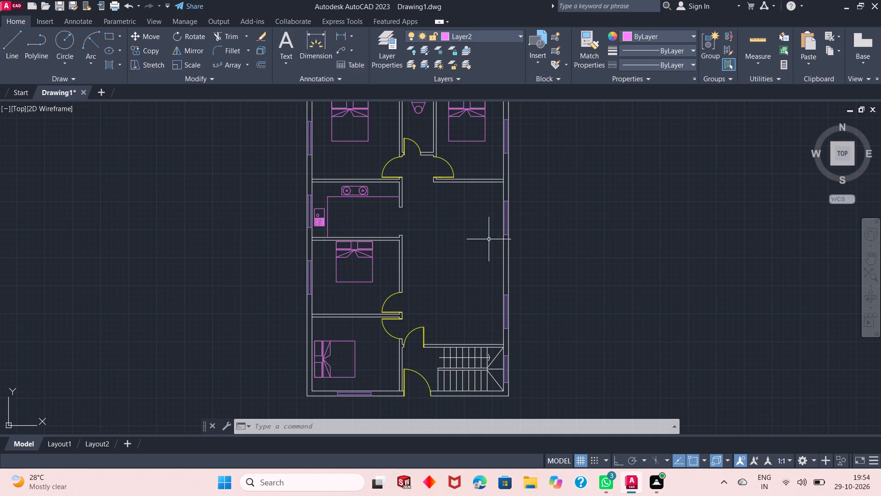
pyautogui.keyDown('ctrl'); pyautogui.scroll(-2, 445, 273); pyautogui.keyUp('ctrl')
pyautogui.keyDown('ctrl'); pyautogui.scroll(1, 445, 259); pyautogui.keyUp('ctrl')
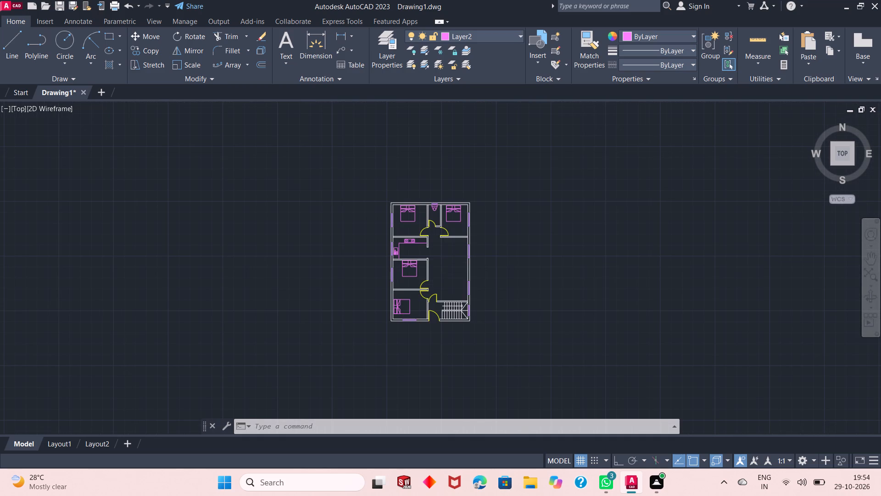
pyautogui.keyDown('ctrl'); pyautogui.scroll(1, 445, 259); pyautogui.keyUp('ctrl')
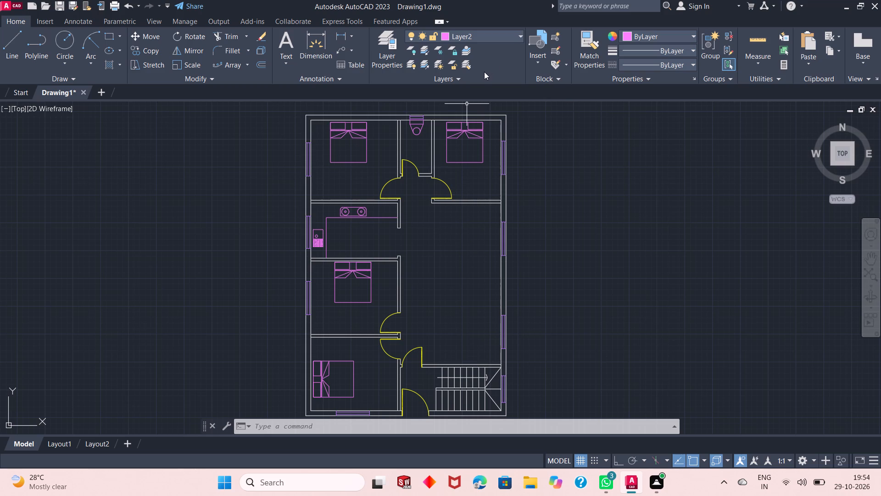
pyautogui.click(487, 36)
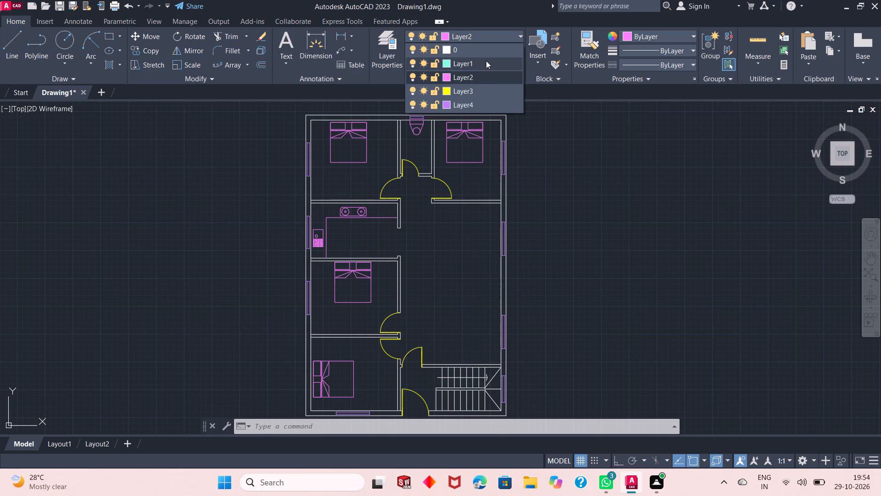
pyautogui.click(477, 63)
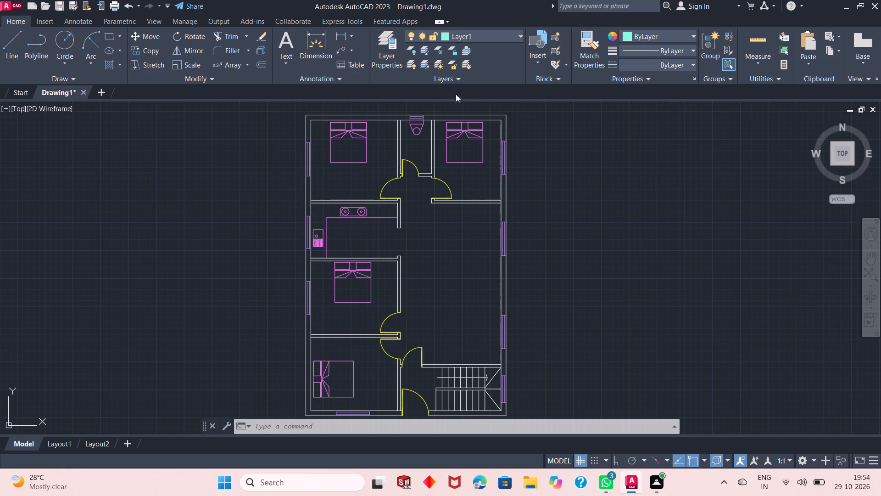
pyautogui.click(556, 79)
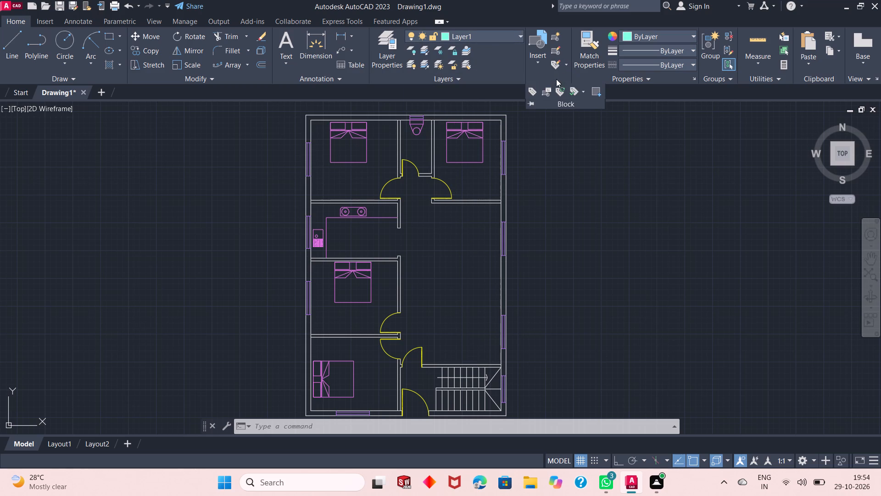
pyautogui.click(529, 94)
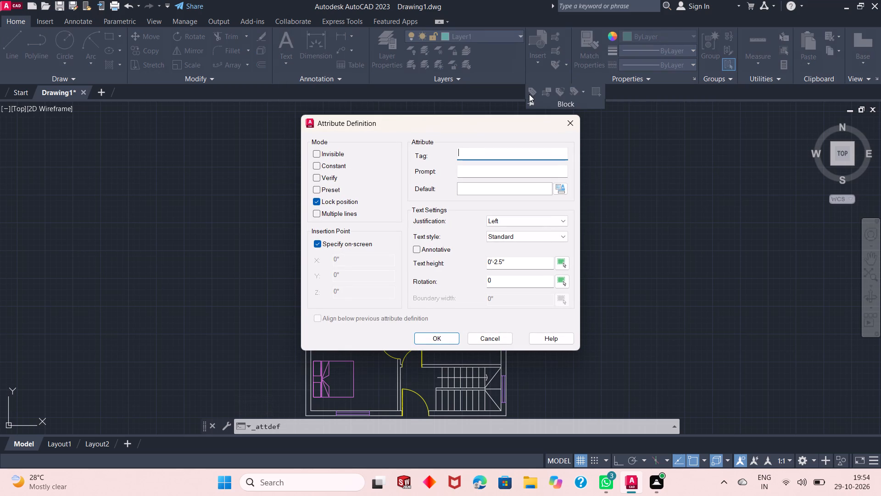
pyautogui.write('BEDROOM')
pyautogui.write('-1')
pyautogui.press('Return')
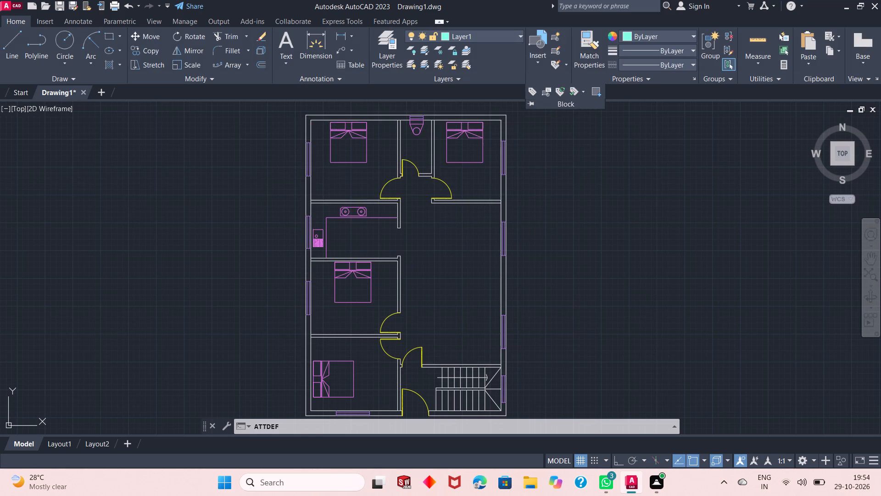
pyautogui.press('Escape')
# Define an attribute with tag BEDROOM-1 and text height 8", and place it below the bed in the upper-left bedroom.
pyautogui.press('space')
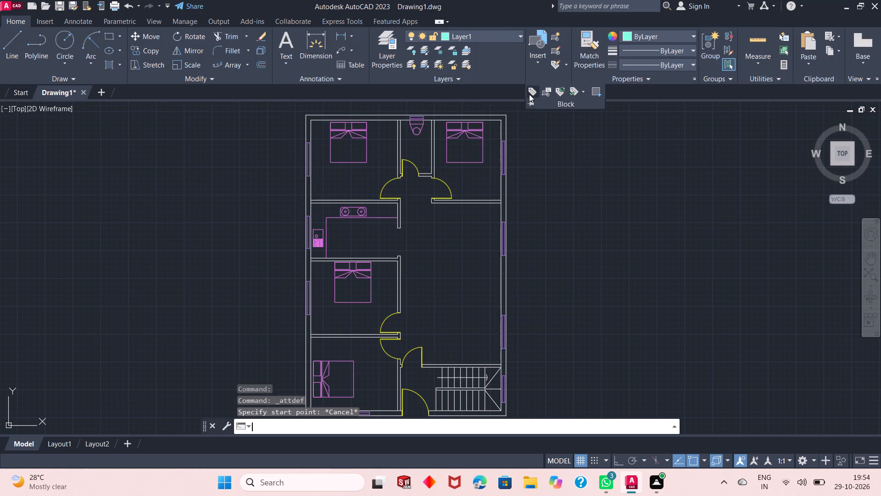
pyautogui.write('BEDROOM-1')
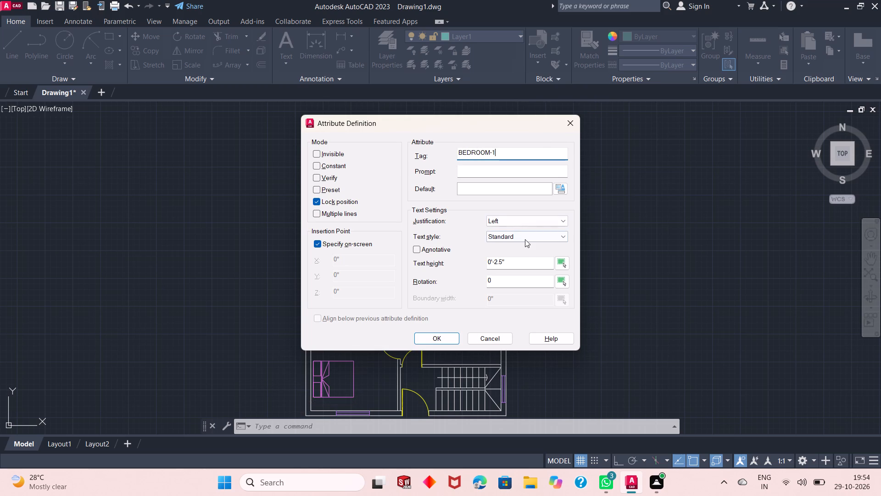
pyautogui.click(516, 264)
pyautogui.press('BackSpace')
pyautogui.press('BackSpace')
pyautogui.press('BackSpace')
pyautogui.press('BackSpace')
pyautogui.press('BackSpace')
pyautogui.press('BackSpace')
pyautogui.press('BackSpace')
pyautogui.press('BackSpace')
pyautogui.press('BackSpace')
pyautogui.press('BackSpace')
pyautogui.press('BackSpace')
pyautogui.press('BackSpace')
pyautogui.press('BackSpace')
pyautogui.press('BackSpace')
pyautogui.press('BackSpace')
pyautogui.press('BackSpace')
pyautogui.press('BackSpace')
pyautogui.press('BackSpace')
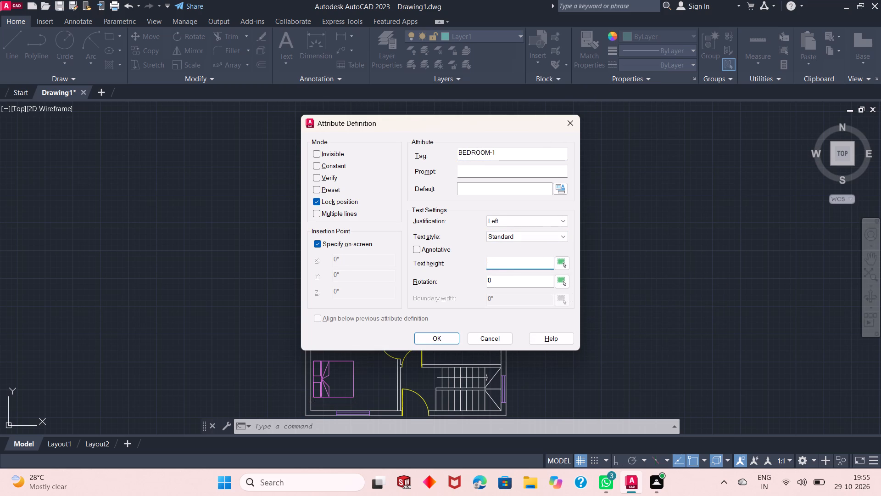
pyautogui.write('8"')
pyautogui.press('Return')
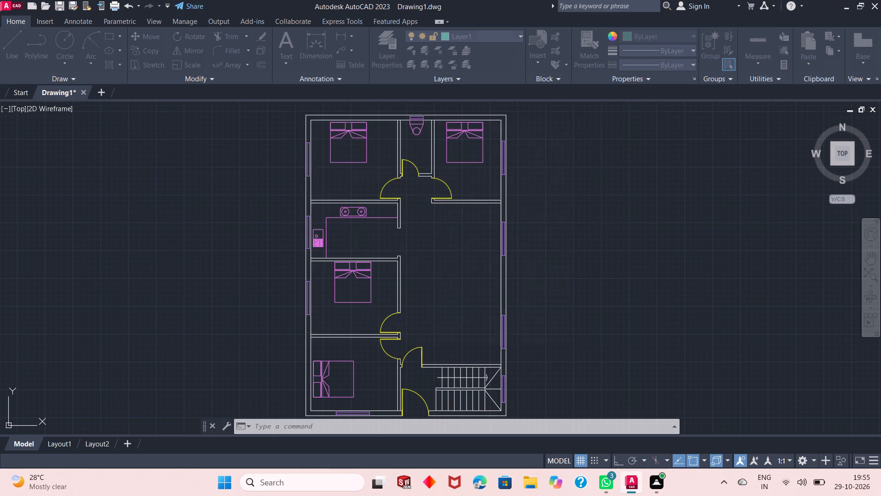
pyautogui.click(333, 178)
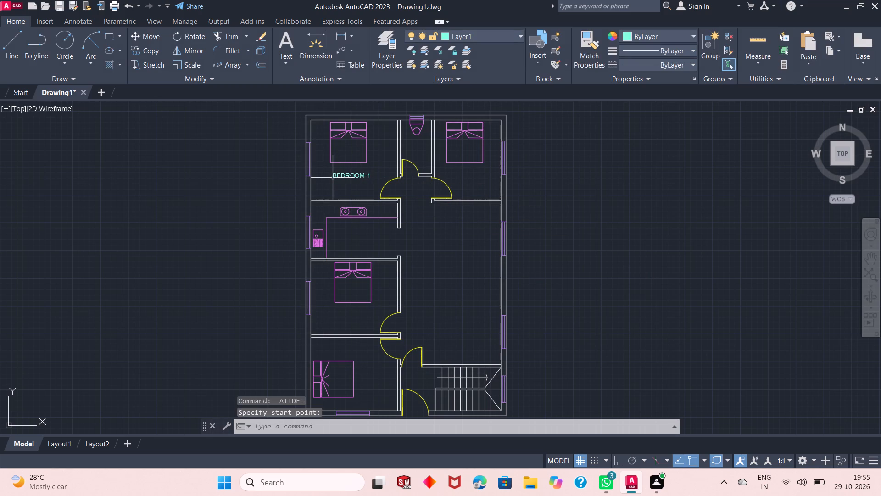
# Define an attribute with tag 13'0"X12'0" at 8" text height and place it directly under the BEDROOM-1 label.
pyautogui.press('space')
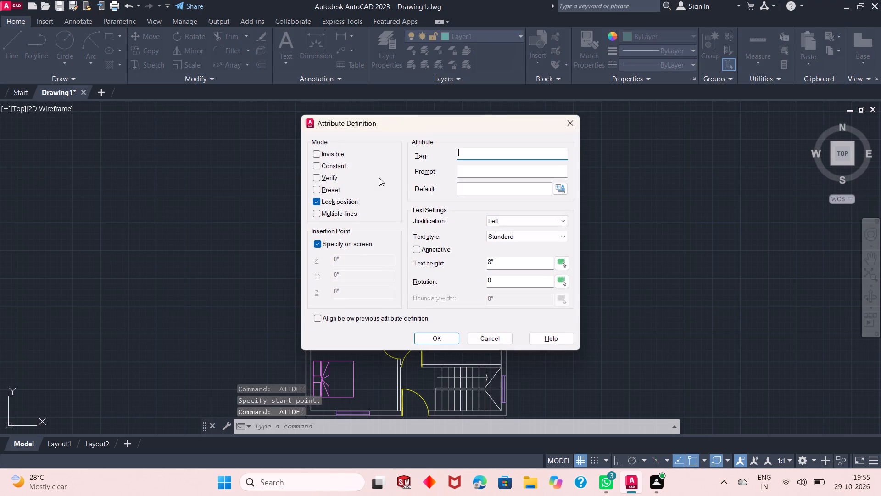
pyautogui.write('13')
pyautogui.press("'")
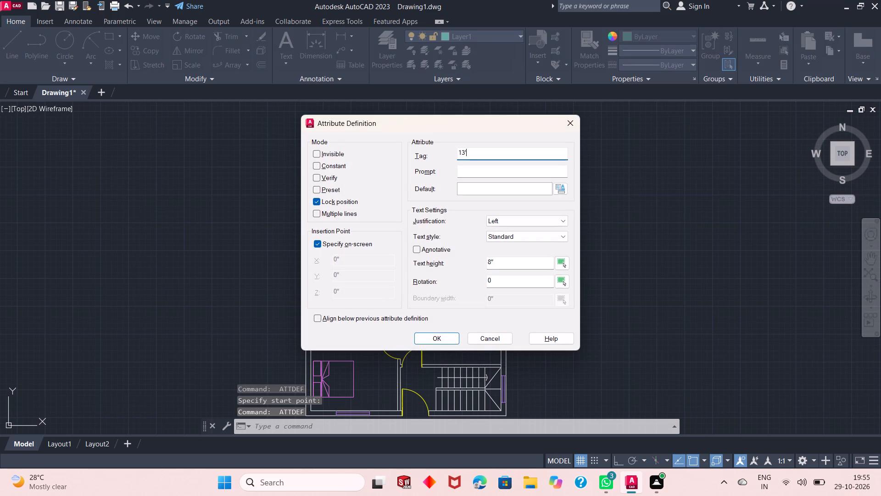
pyautogui.write('0"X')
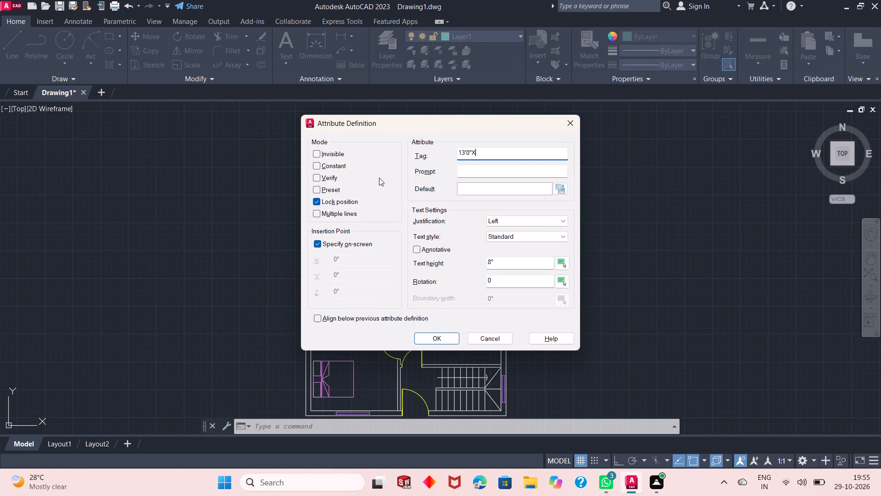
pyautogui.write('12\'0"')
pyautogui.press('Return')
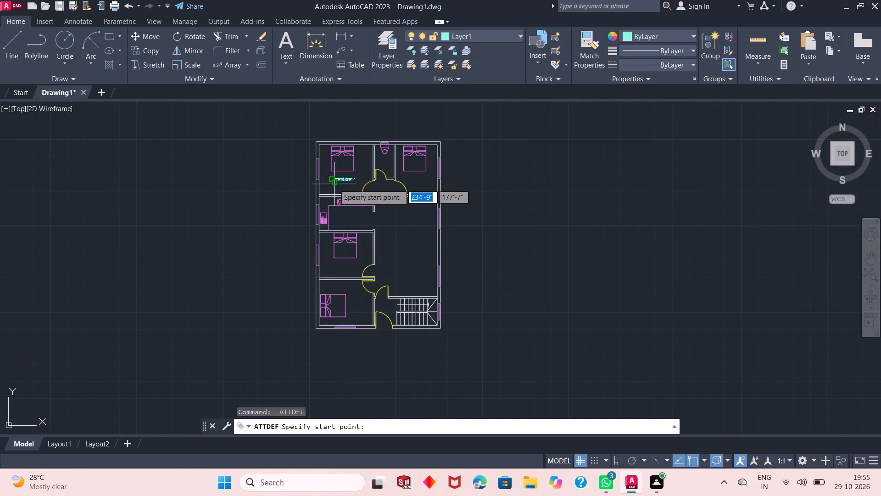
pyautogui.keyDown('ctrl'); pyautogui.scroll(3, 337, 185); pyautogui.keyUp('ctrl')
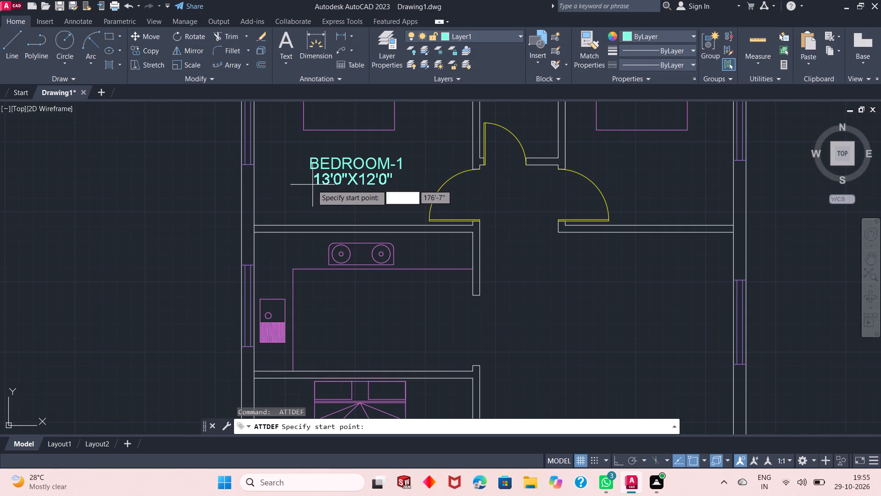
pyautogui.click(312, 185)
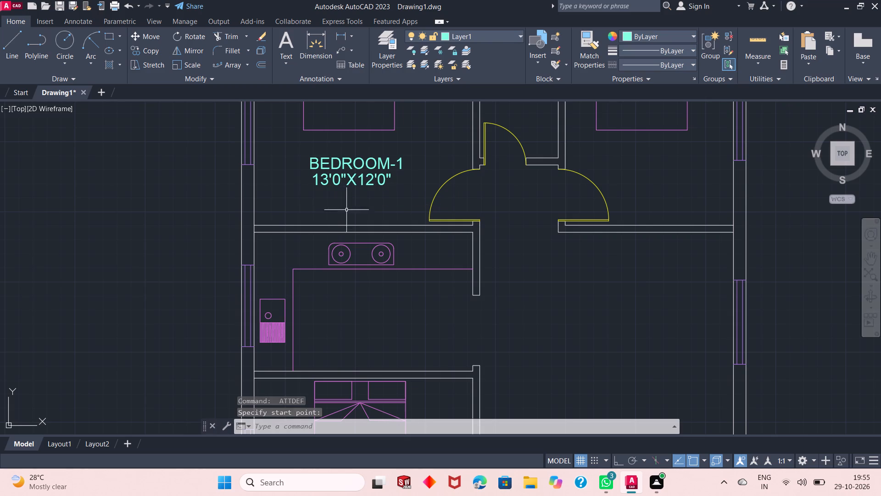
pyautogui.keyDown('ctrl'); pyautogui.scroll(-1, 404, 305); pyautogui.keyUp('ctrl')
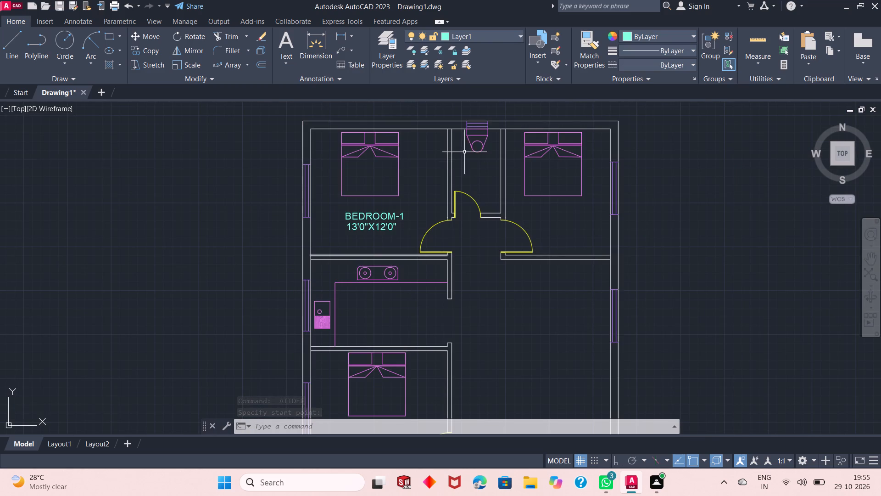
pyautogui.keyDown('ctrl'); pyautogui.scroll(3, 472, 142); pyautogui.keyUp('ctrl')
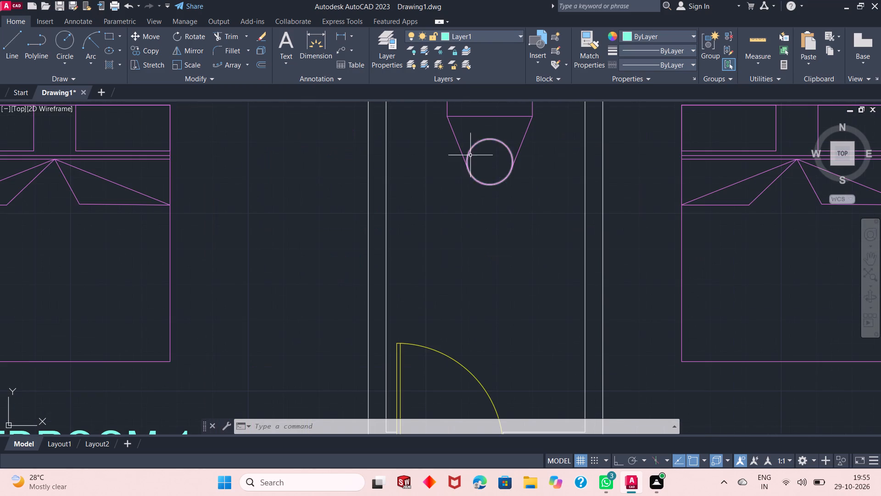
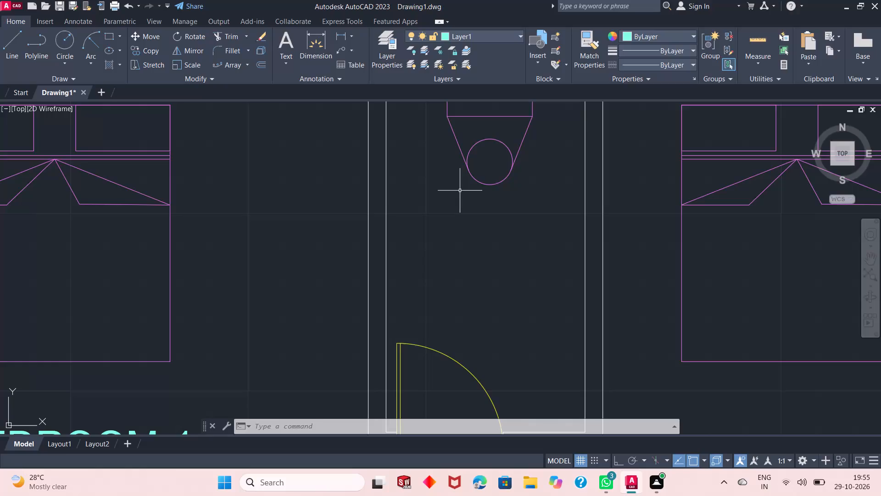
# Define an attribute with tag C.TOILET at 8" text height and place it below the toilet fixture in the middle room.
pyautogui.press('Return')
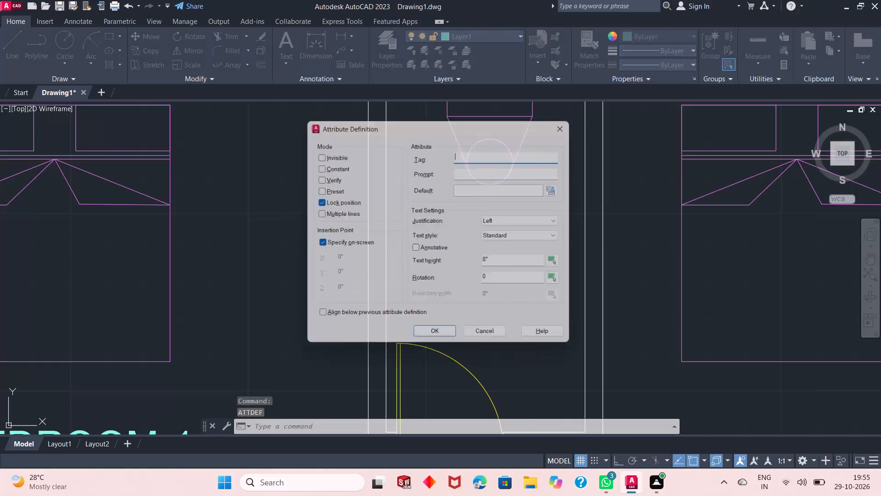
pyautogui.press('c')
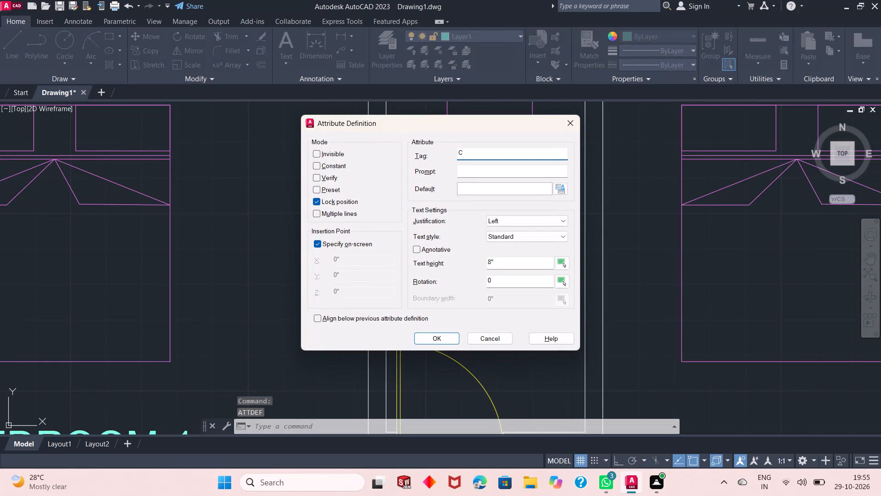
pyautogui.write('.TOILET')
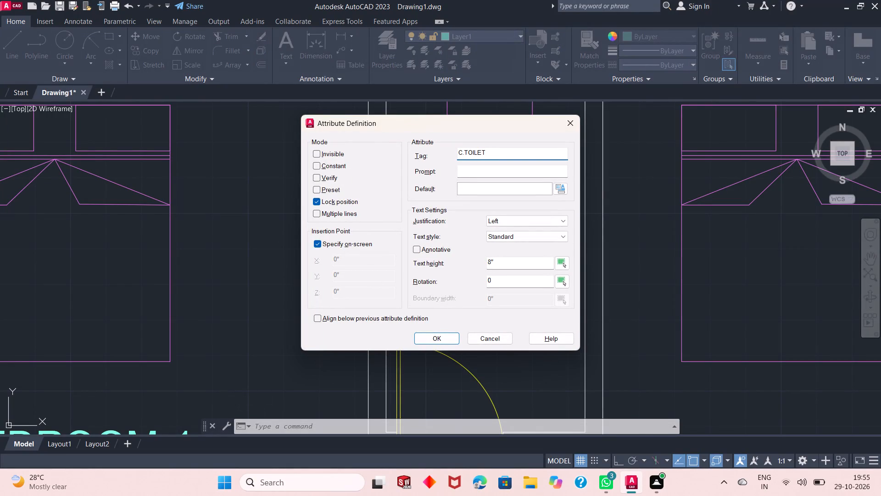
pyautogui.press('Return')
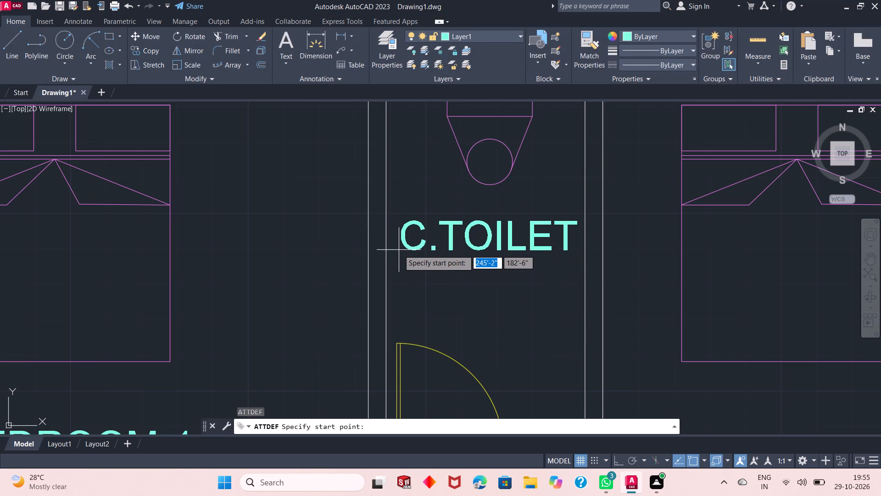
pyautogui.click(399, 250)
# Define an attribute with tag 4'8"X8'0" at 8" text height and place it directly under the C.TOILET label.
pyautogui.press('space')
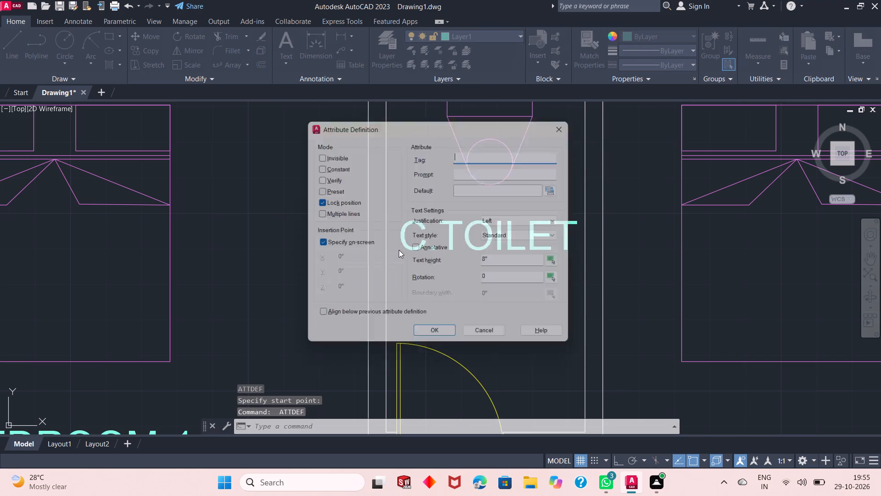
pyautogui.write("4'")
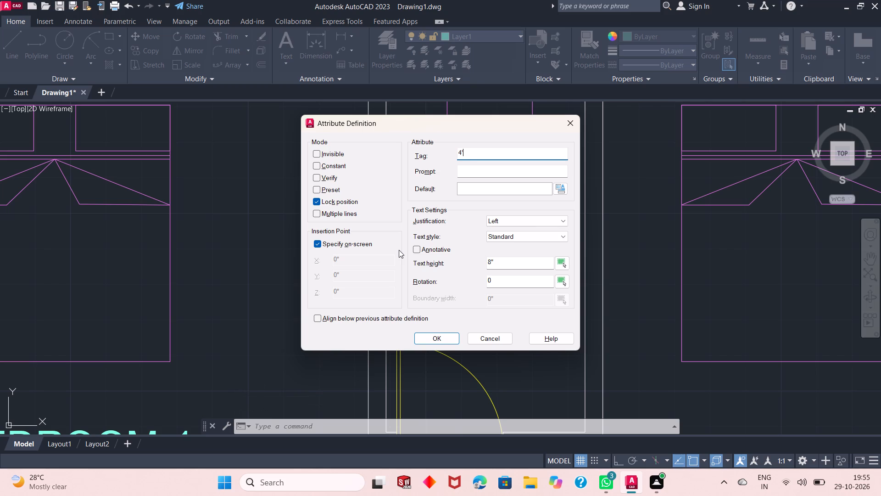
pyautogui.press('8')
pyautogui.hotkey('shift', '"')
pyautogui.press('x')
pyautogui.press('8')
pyautogui.write('\'0"')
pyautogui.press('Return')
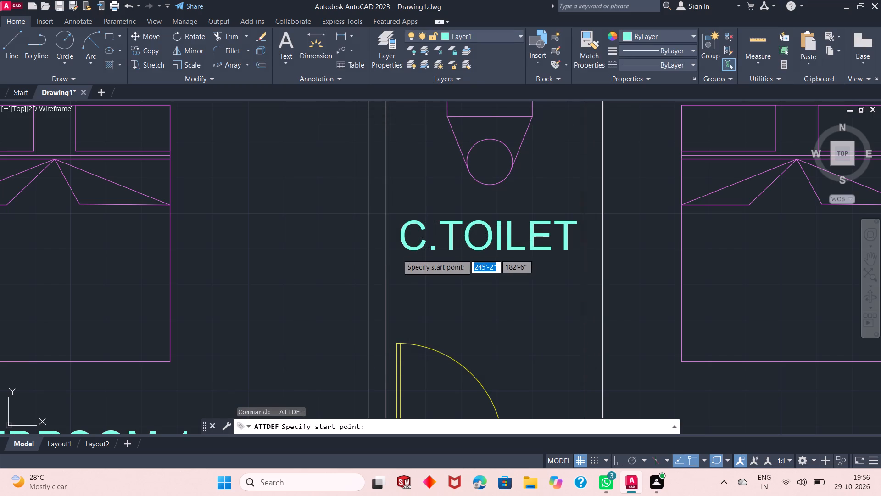
pyautogui.click(407, 294)
# Check the dimensions of the C.TOILET room with a quick measurement.
pyautogui.keyDown('ctrl'); pyautogui.scroll(-2, 396, 272); pyautogui.keyUp('ctrl')
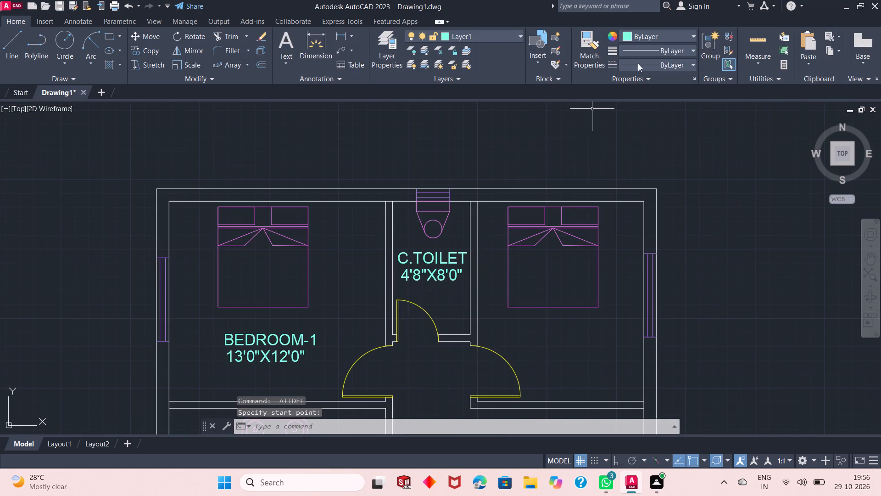
pyautogui.click(759, 49)
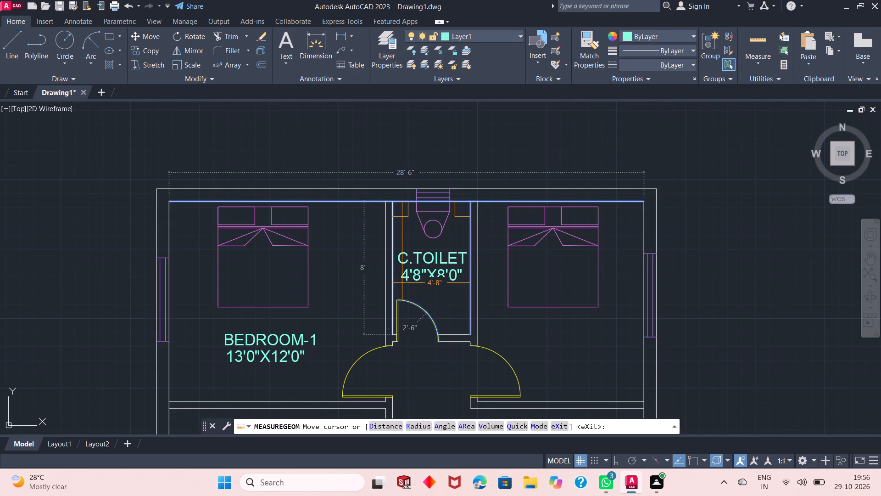
pyautogui.press('Escape')
# Define an attribute with tag BEDROOM-2 at 8" text height and place it below the bed in the upper-right bedroom.
pyautogui.click(549, 79)
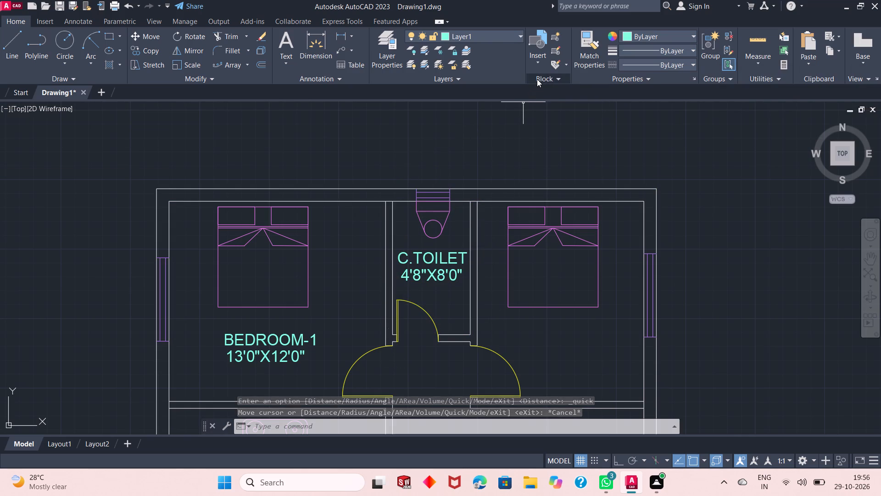
pyautogui.click(537, 79)
pyautogui.click(533, 90)
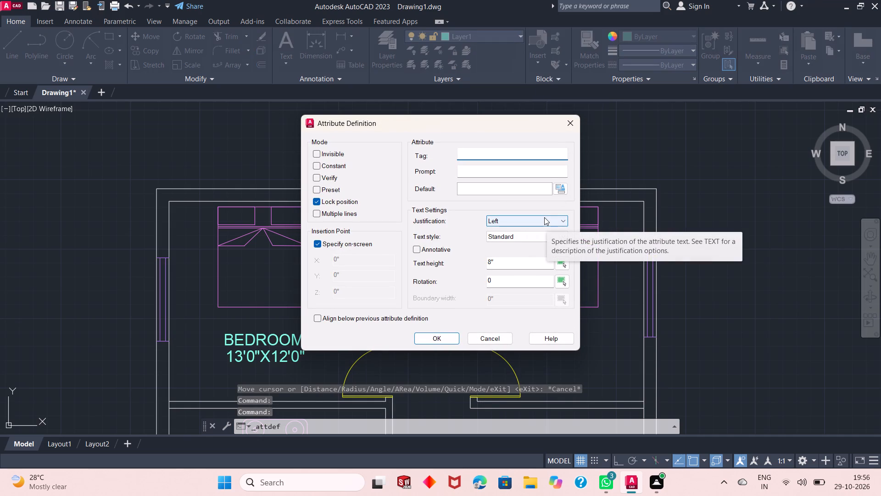
pyautogui.press('n')
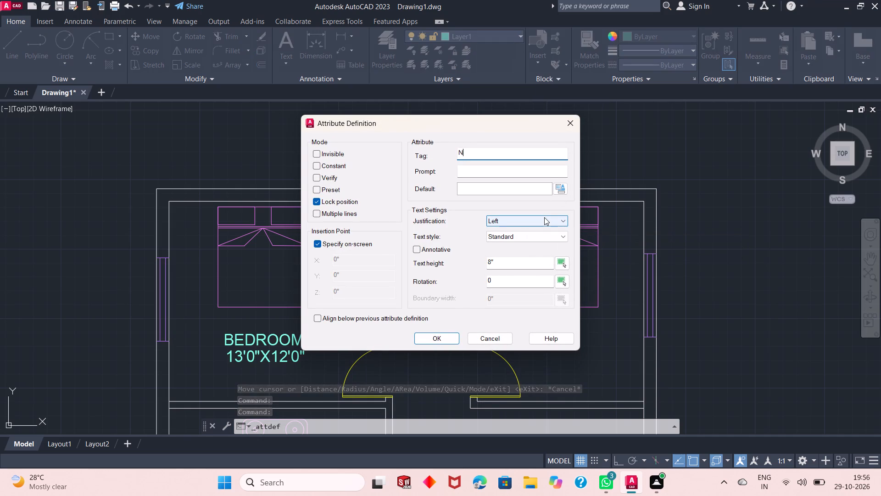
pyautogui.press('BackSpace')
pyautogui.press('BackSpace')
pyautogui.press('BackSpace')
pyautogui.write('BED')
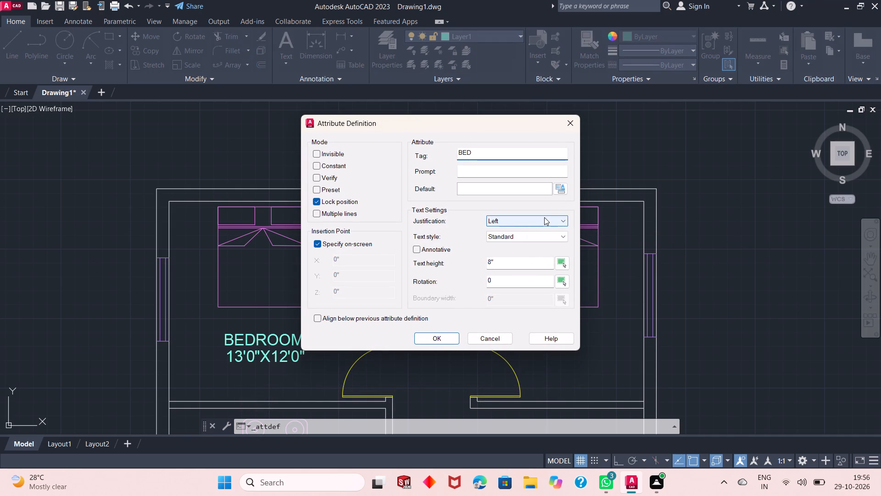
pyautogui.write('ROOM')
pyautogui.write('-2')
pyautogui.press('Return')
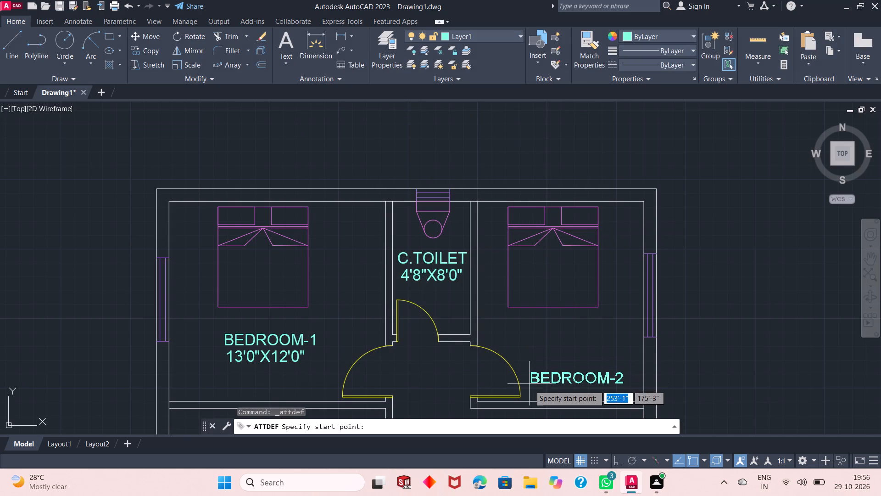
pyautogui.click(528, 341)
# Start a new attribute for the BEDROOM-2 size, entering 10'0"X12'0 as the tag at 8" text height.
pyautogui.press('space')
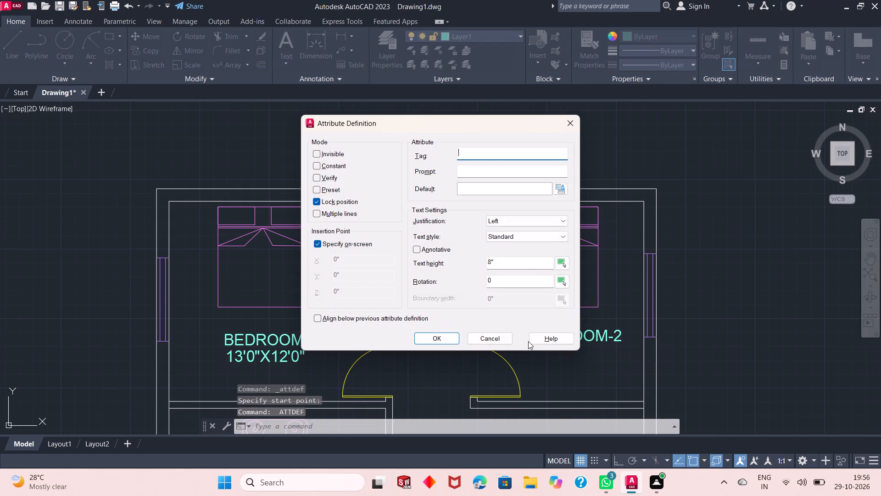
pyautogui.write('10\'0"X')
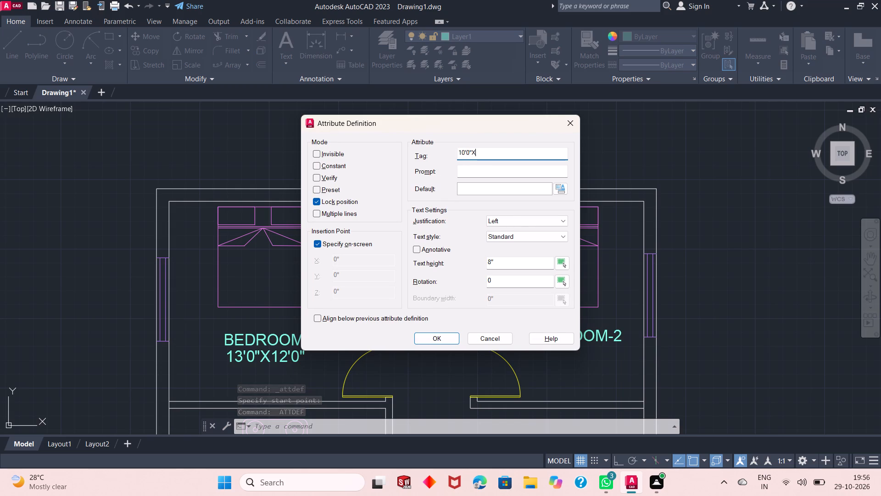
pyautogui.write("12'0")
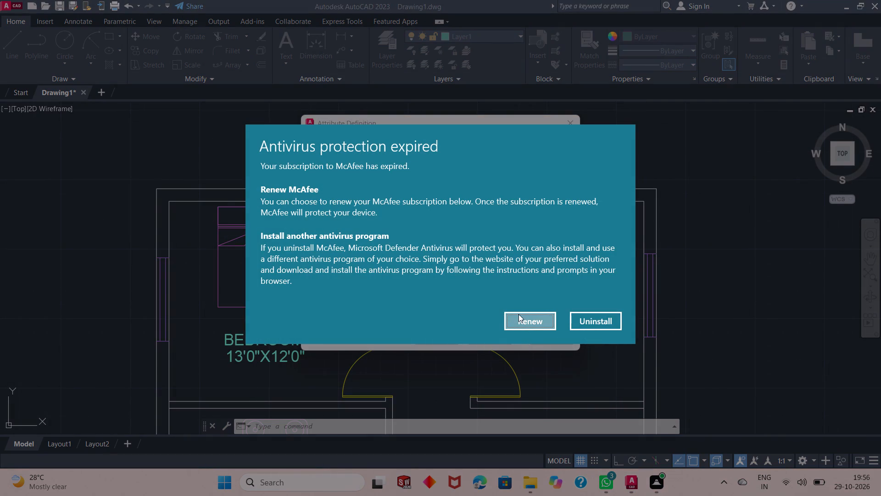
pyautogui.click(516, 313)
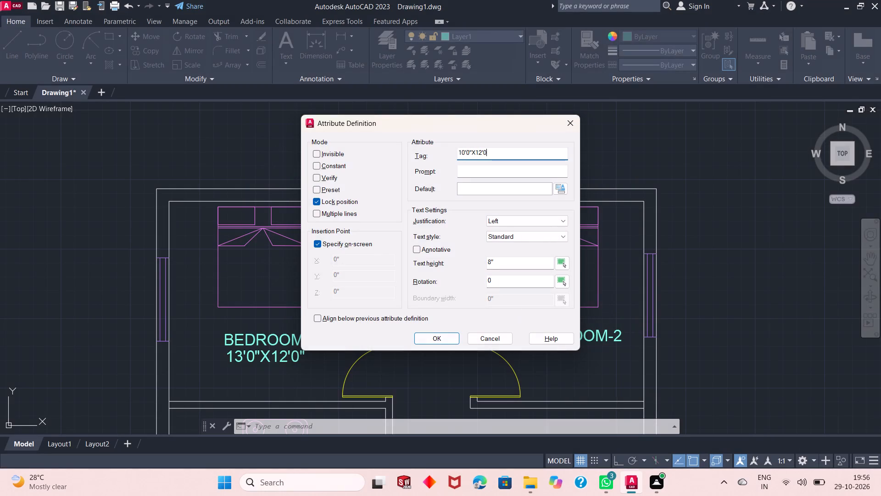
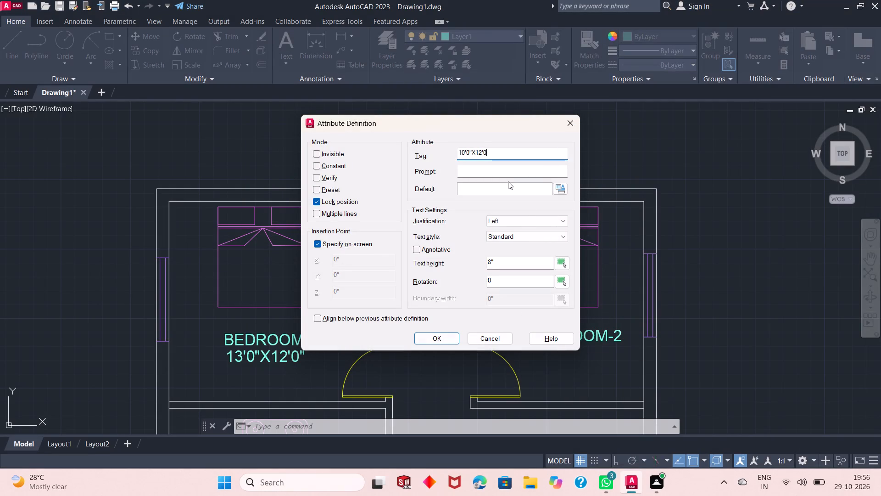
# Complete the size tag as 10'0"X12'0" and place the attribute directly under the BEDROOM-2 label.
pyautogui.hotkey('shift', '"')
pyautogui.press('Return')
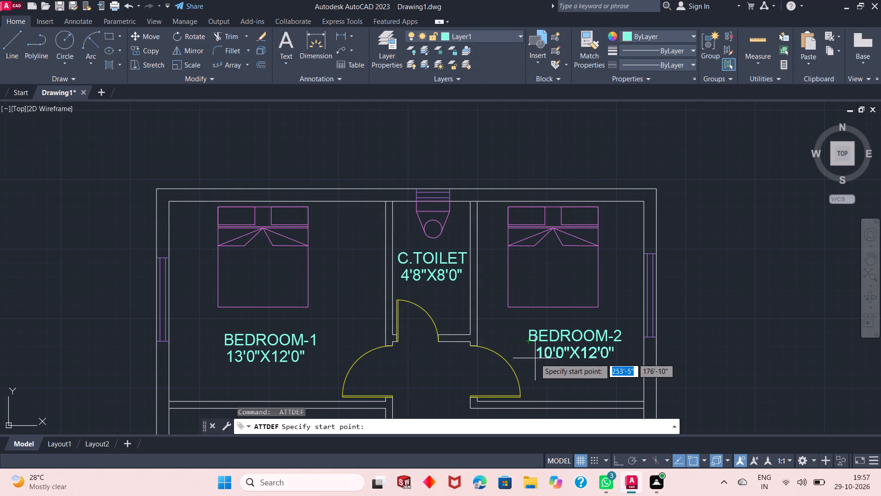
pyautogui.click(535, 358)
# Define an attribute with tag KITCHEN at 8" text height and place it in the kitchen below the stove counter.
pyautogui.keyDown('ctrl'); pyautogui.scroll(-1, 603, 235); pyautogui.keyUp('ctrl')
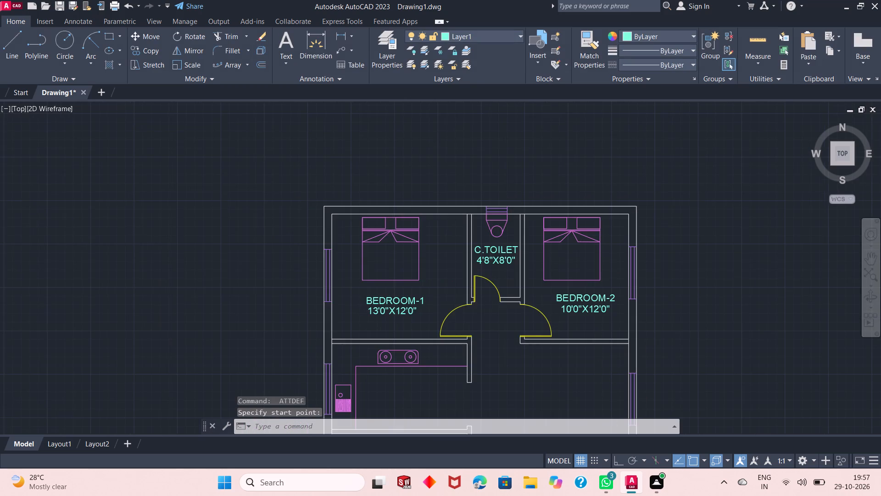
pyautogui.keyDown('ctrl'); pyautogui.scroll(-1, 603, 235); pyautogui.keyUp('ctrl')
pyautogui.keyDown('ctrl'); pyautogui.scroll(3, 488, 358); pyautogui.keyUp('ctrl')
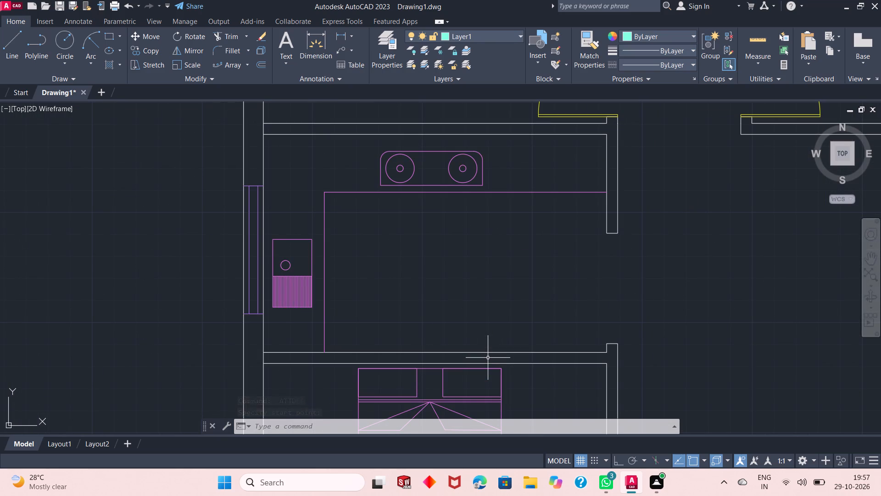
pyautogui.press('space')
pyautogui.write('KITCHEN')
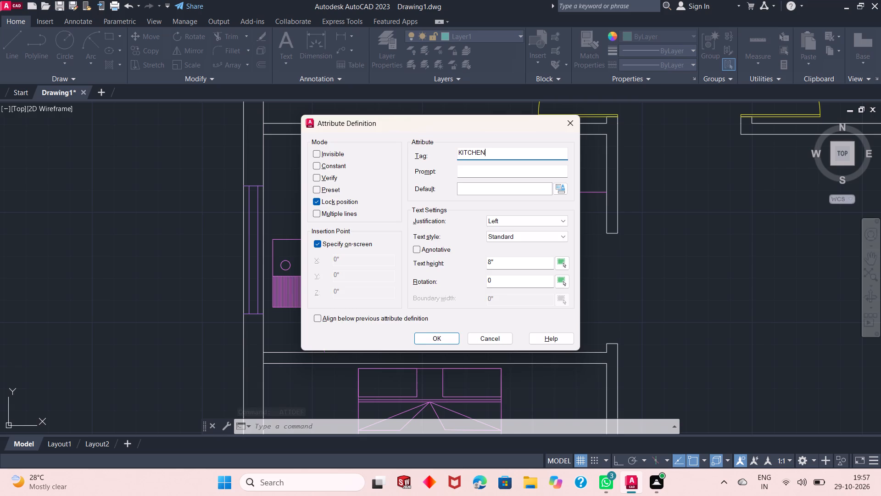
pyautogui.press('Return')
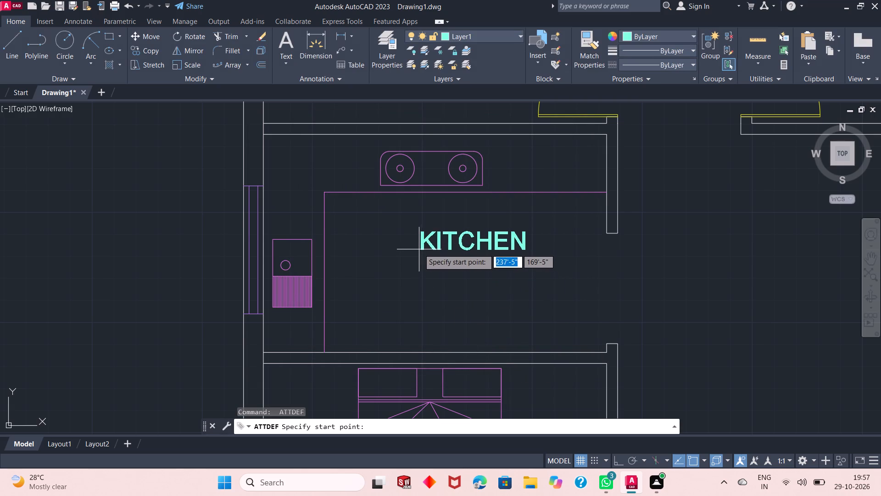
pyautogui.click(409, 251)
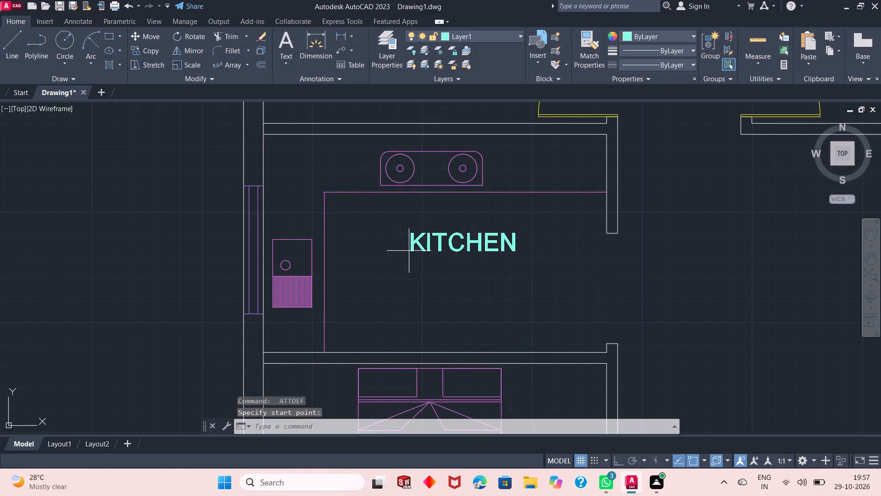
# Define an attribute with tag 13'0"X8'3" at 8" text height and place it directly under the KITCHEN label.
pyautogui.press('space')
pyautogui.write("13'")
pyautogui.write('0"')
pyautogui.press('x')
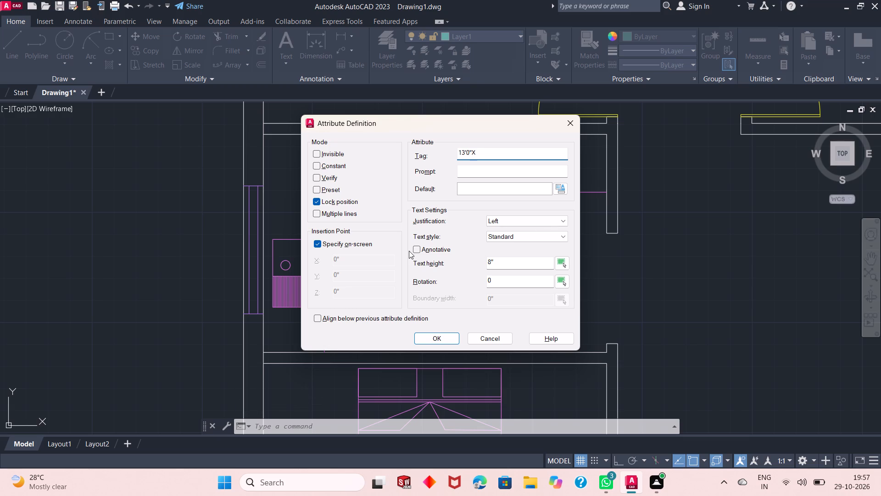
pyautogui.write('8\'3"')
pyautogui.press('Return')
pyautogui.click(403, 279)
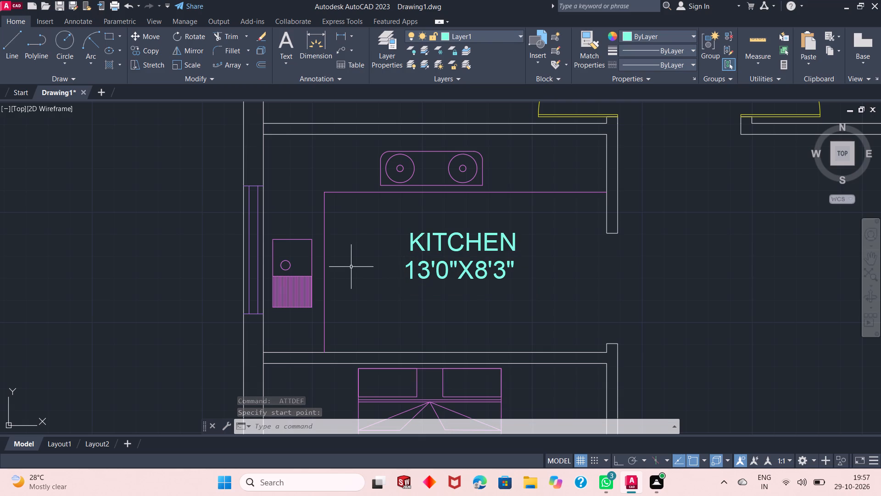
# Define an attribute with tag BEDROOM-3 at 8" text height and place it below the bed in the room under the kitchen.
pyautogui.keyDown('ctrl'); pyautogui.scroll(-1, 351, 267); pyautogui.keyUp('ctrl')
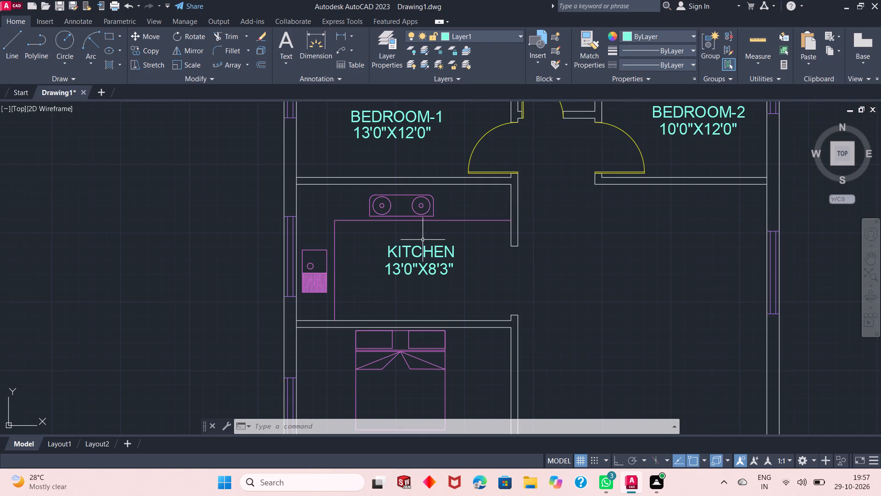
pyautogui.keyDown('ctrl'); pyautogui.scroll(-3, 444, 232); pyautogui.keyUp('ctrl')
pyautogui.keyDown('ctrl'); pyautogui.scroll(1, 426, 301); pyautogui.keyUp('ctrl')
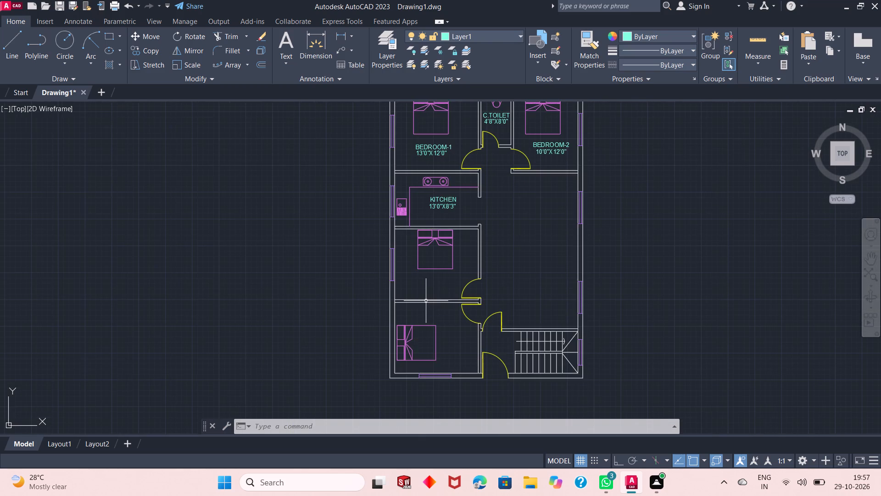
pyautogui.keyDown('ctrl'); pyautogui.scroll(1, 426, 301); pyautogui.keyUp('ctrl')
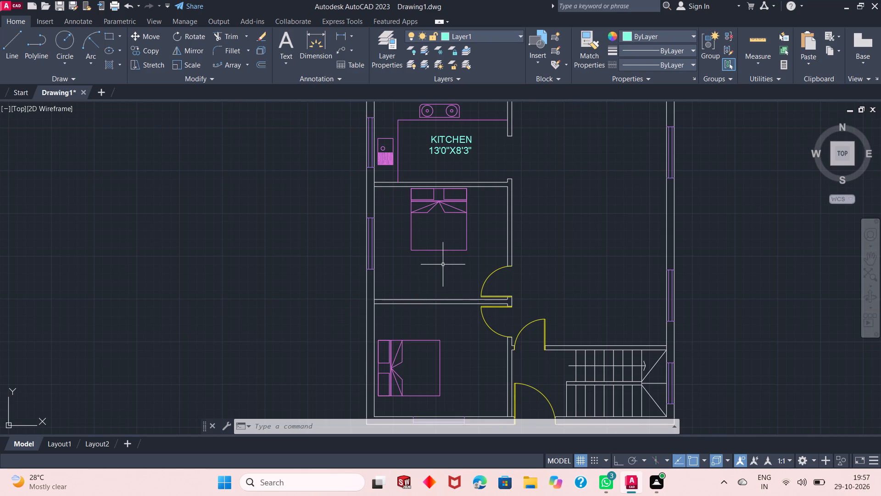
pyautogui.keyDown('ctrl'); pyautogui.scroll(2, 443, 265); pyautogui.keyUp('ctrl')
pyautogui.press('space')
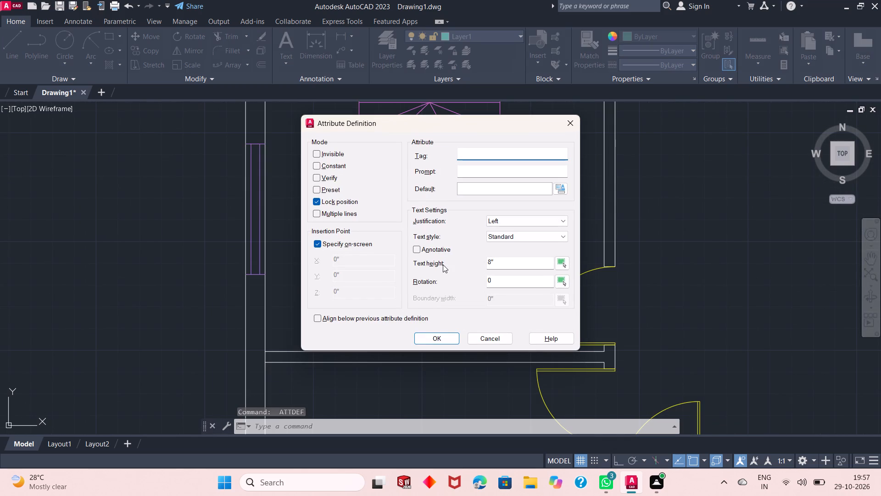
pyautogui.write('BEDROOM')
pyautogui.write('ROOM')
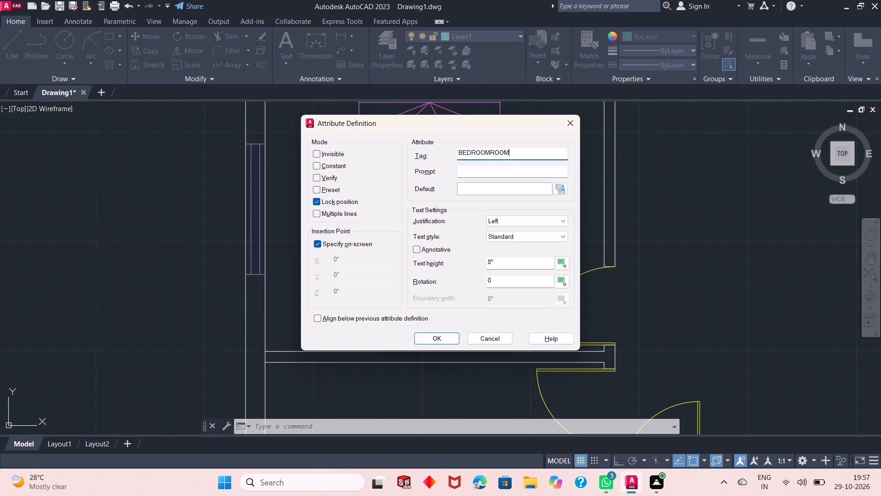
pyautogui.press('BackSpace')
pyautogui.press('BackSpace')
pyautogui.press('BackSpace')
pyautogui.press('BackSpace')
pyautogui.press('BackSpace')
pyautogui.press('BackSpace')
pyautogui.press('BackSpace')
pyautogui.press('BackSpace')
pyautogui.press('BackSpace')
pyautogui.press('BackSpace')
pyautogui.write('EDROOM')
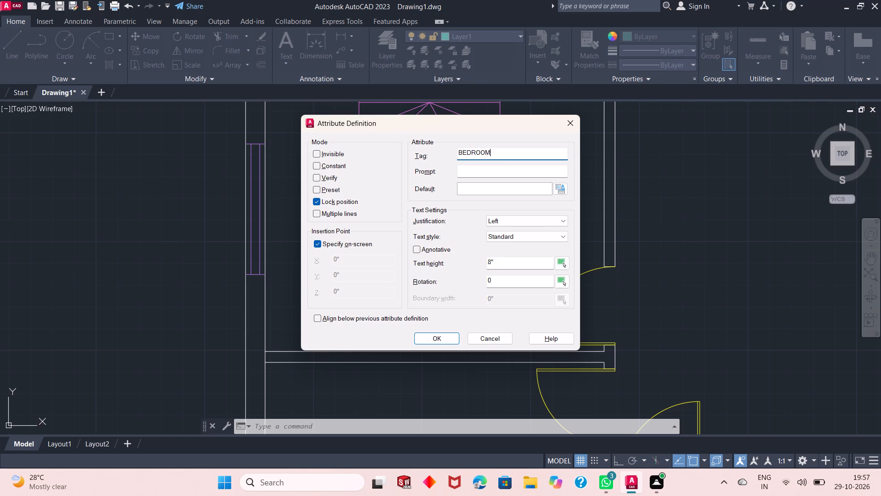
pyautogui.write('-3')
pyautogui.press('Return')
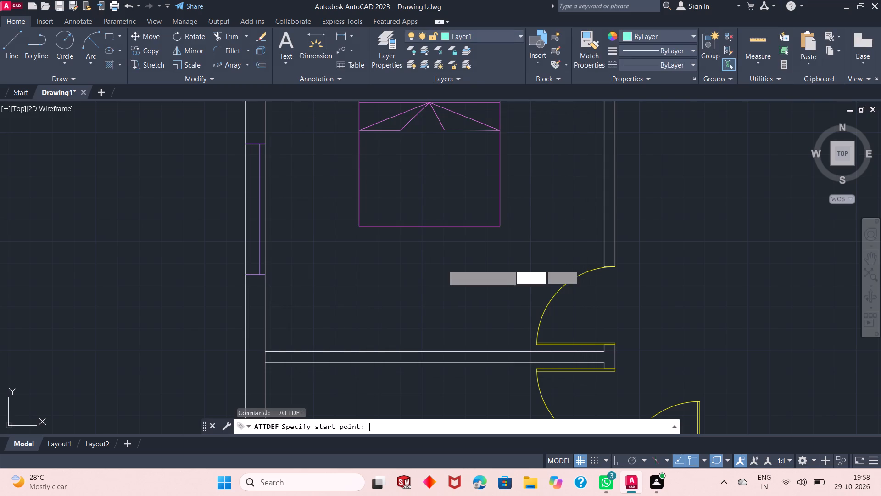
pyautogui.click(351, 277)
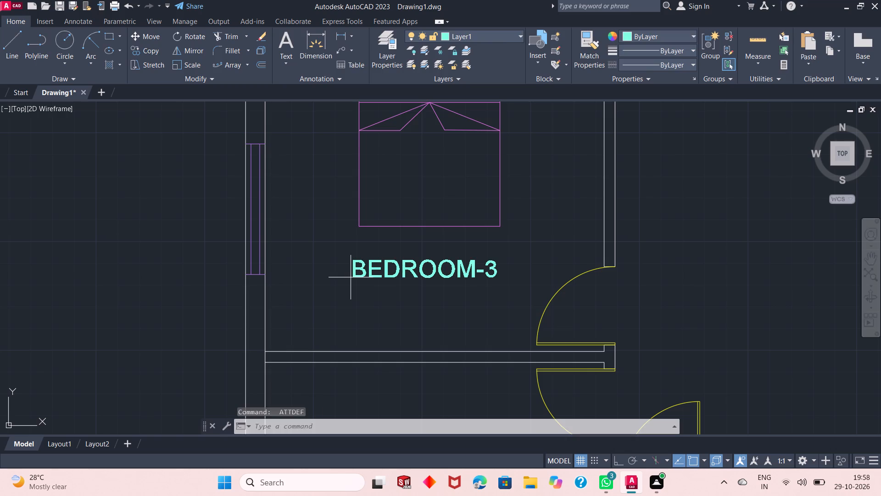
# Define an attribute with tag 13'0"X11'0" at 8" text height and place it directly under the BEDROOM-3 label.
pyautogui.press('space')
pyautogui.write("13'0")
pyautogui.write('"X')
pyautogui.write('11\'0"')
pyautogui.press('Return')
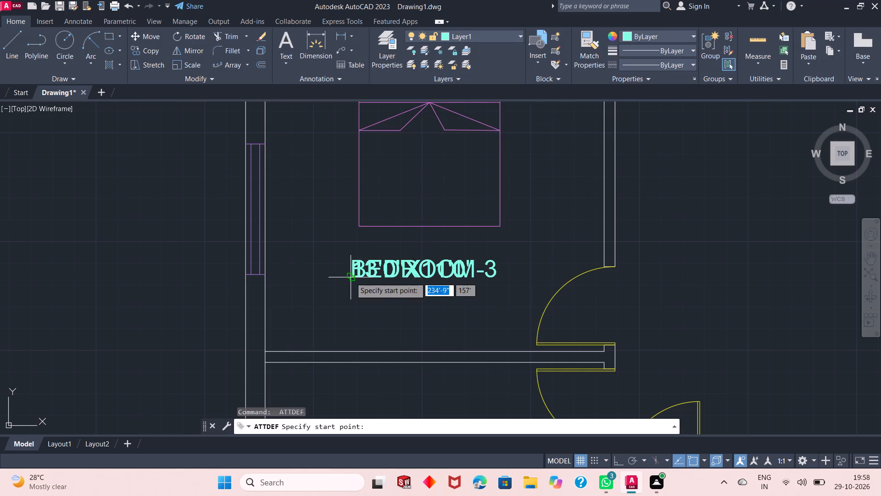
pyautogui.click(357, 304)
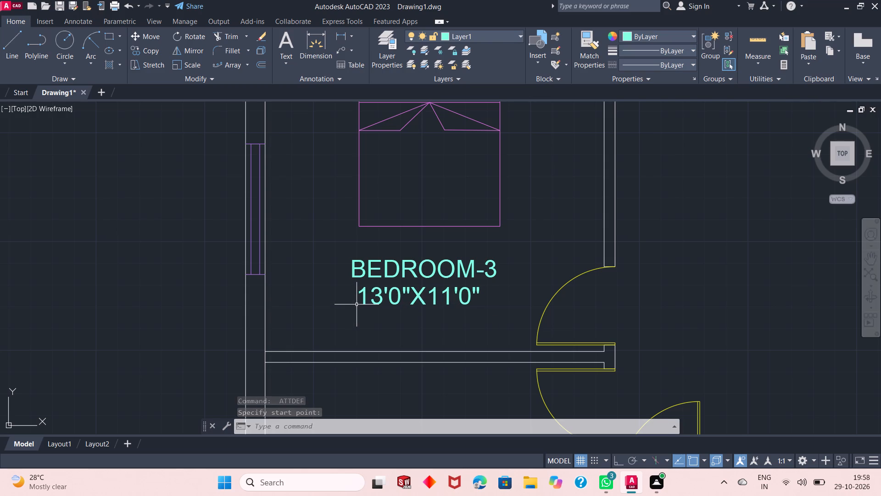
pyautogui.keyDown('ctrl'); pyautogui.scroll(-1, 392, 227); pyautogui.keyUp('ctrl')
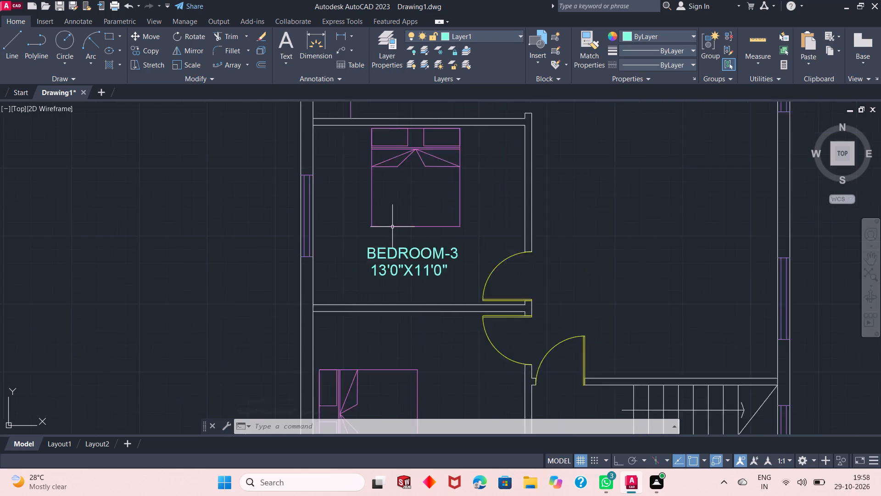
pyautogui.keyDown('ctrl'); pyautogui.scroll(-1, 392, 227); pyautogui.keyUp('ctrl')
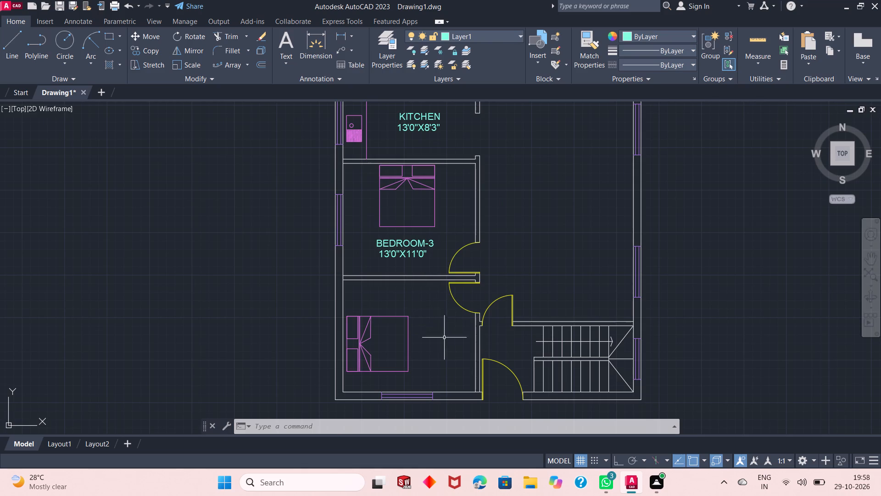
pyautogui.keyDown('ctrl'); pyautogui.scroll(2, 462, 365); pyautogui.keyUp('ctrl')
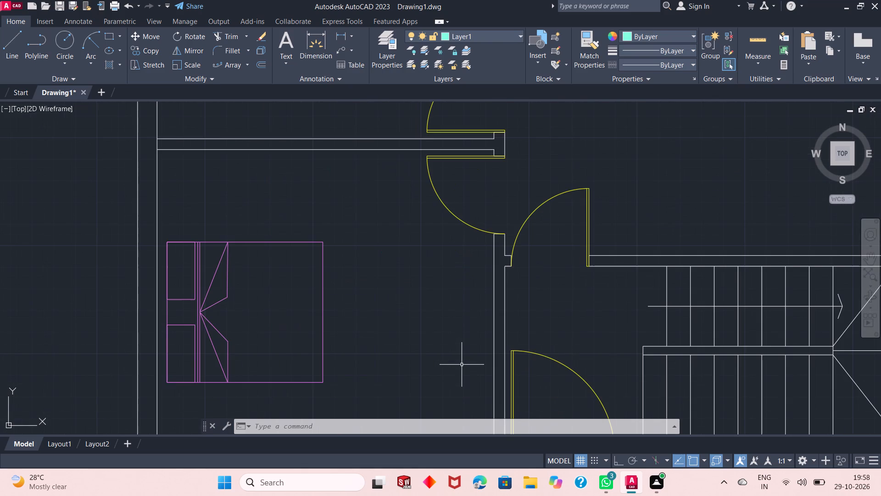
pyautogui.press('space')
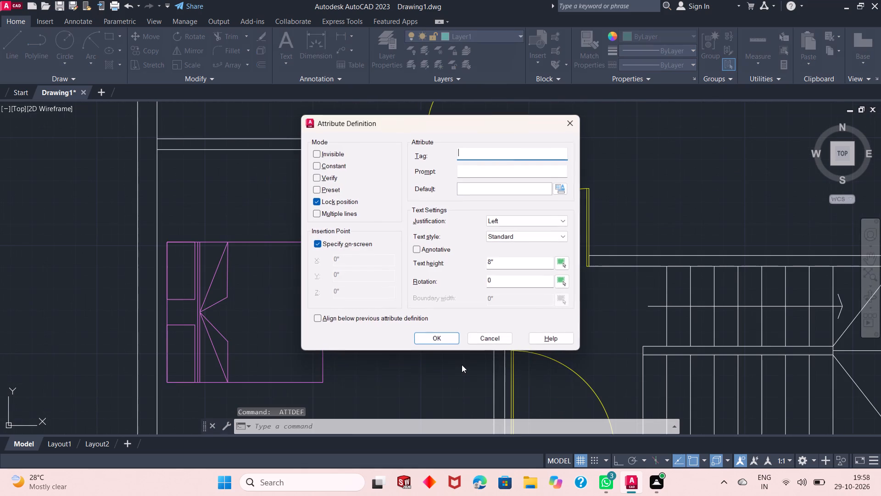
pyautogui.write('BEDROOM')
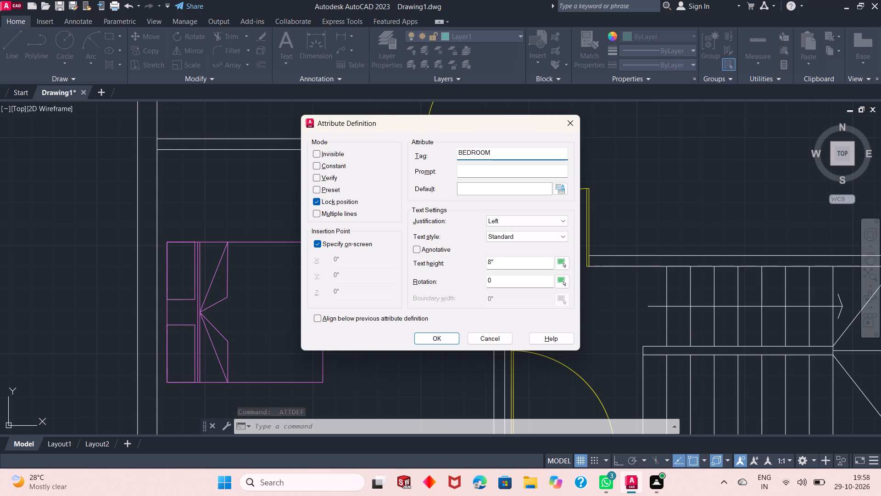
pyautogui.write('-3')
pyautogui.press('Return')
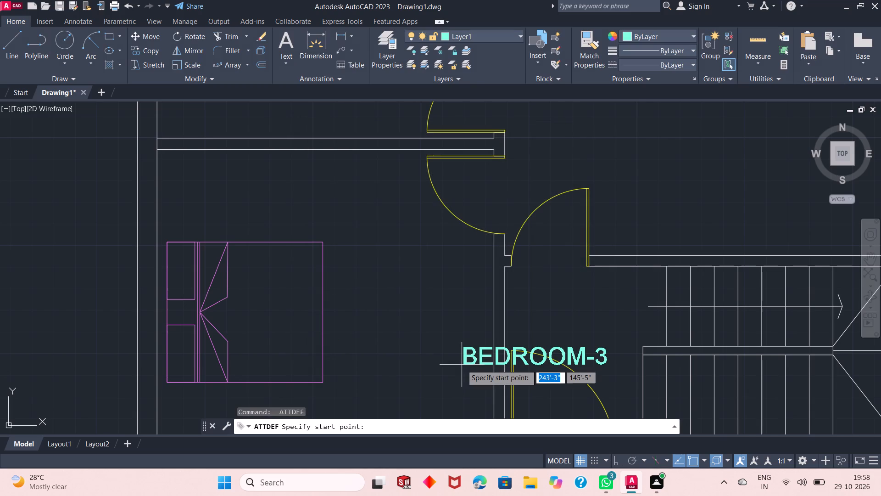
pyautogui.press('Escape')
# Define an attribute with tag BEDROOM-4 at 8" text height and place it beside the bed in the lower-left bedroom.
pyautogui.press('space')
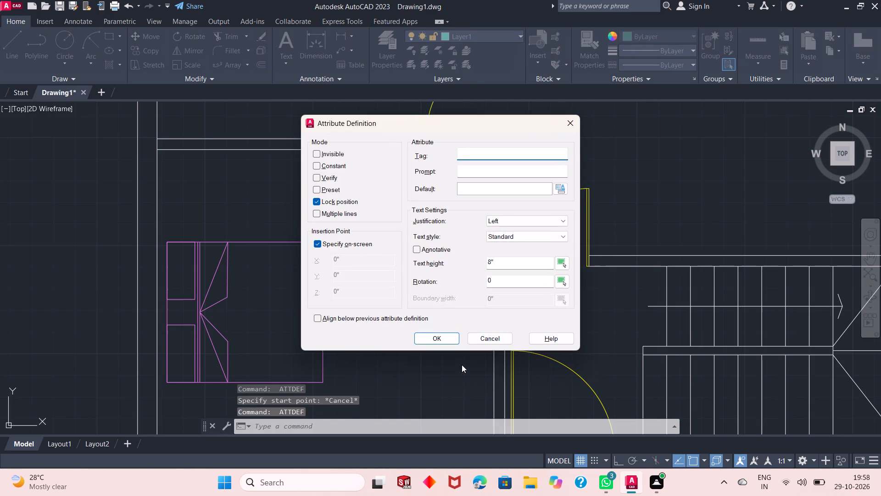
pyautogui.click(462, 365)
pyautogui.write('BEDR')
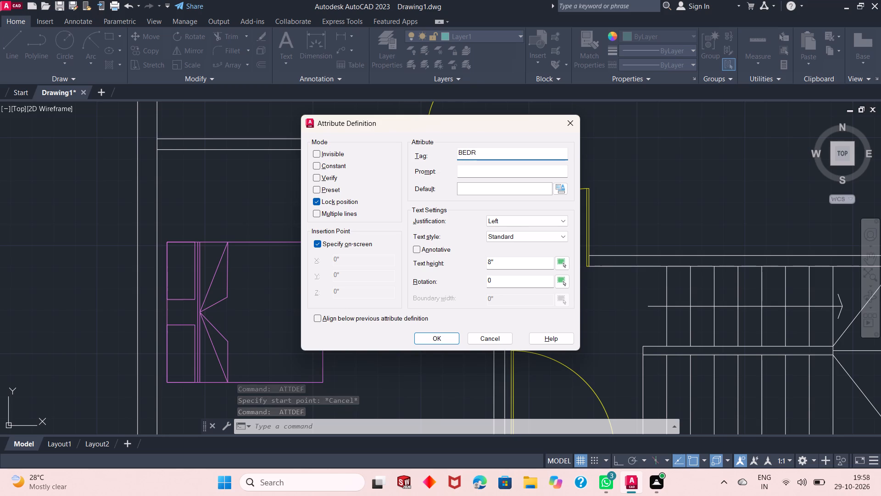
pyautogui.write('OOM-4')
pyautogui.press('Return')
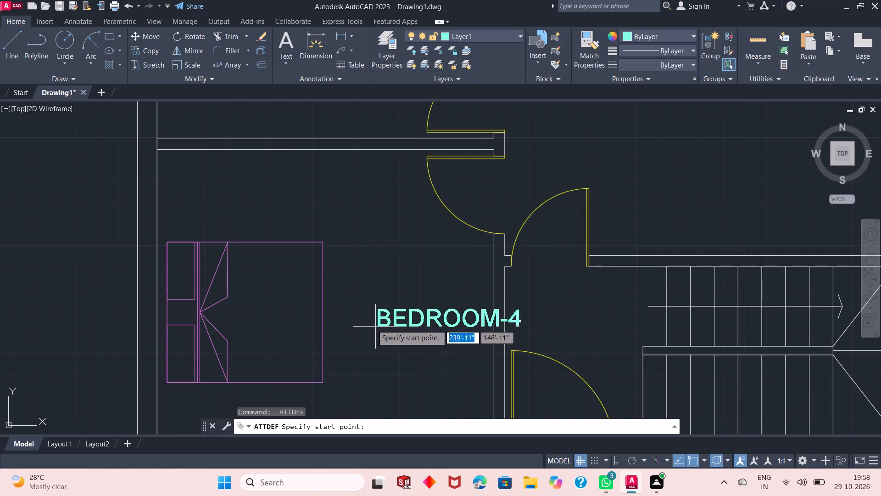
pyautogui.click(340, 322)
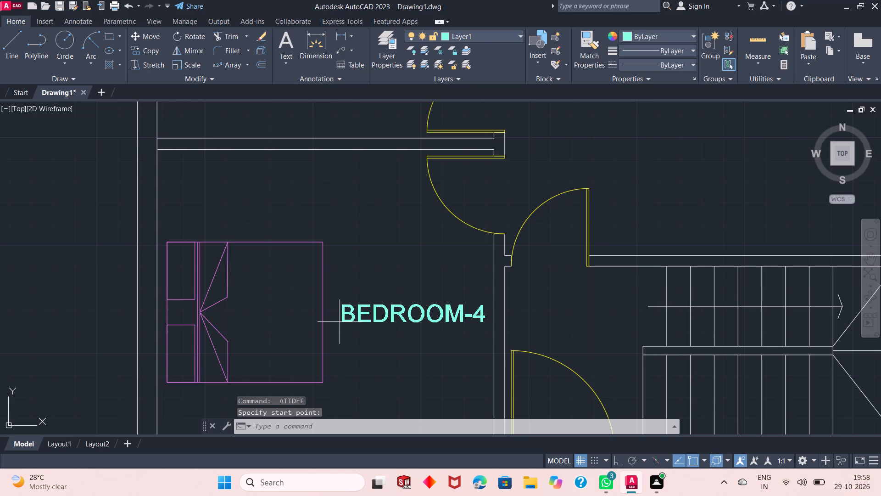
# Define an attribute with tag 13'0"X11'0" at 8" text height and place it directly under the BEDROOM-4 label.
pyautogui.press('space')
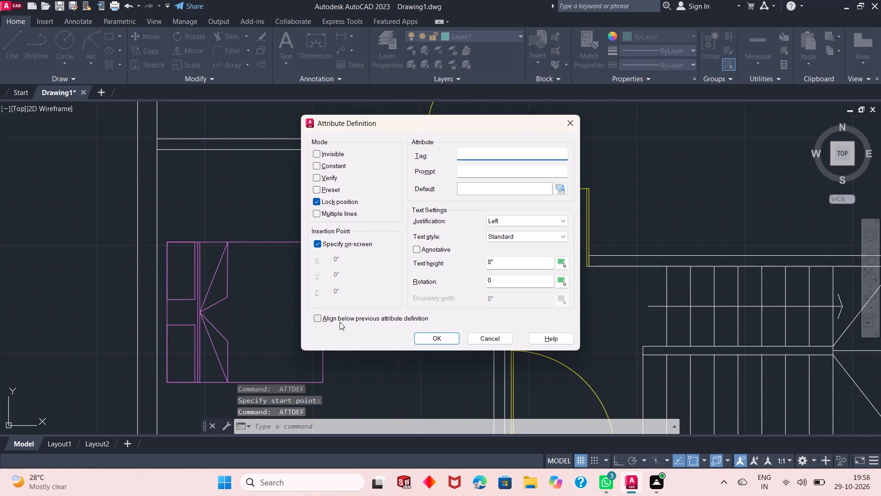
pyautogui.write('13\'0"X')
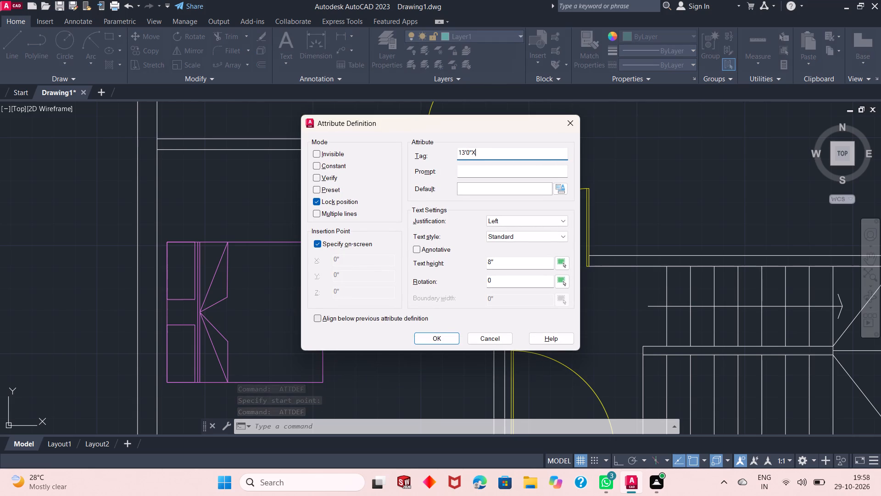
pyautogui.write('11\'0"')
pyautogui.press('Return')
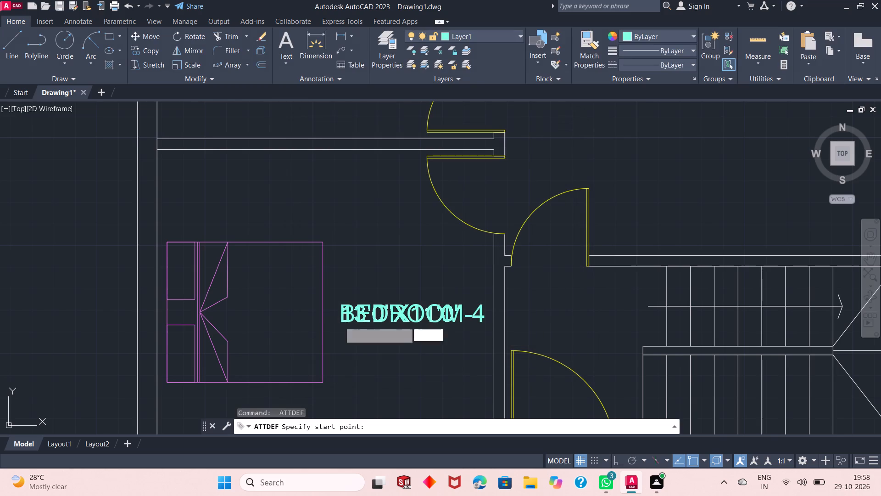
pyautogui.click(348, 347)
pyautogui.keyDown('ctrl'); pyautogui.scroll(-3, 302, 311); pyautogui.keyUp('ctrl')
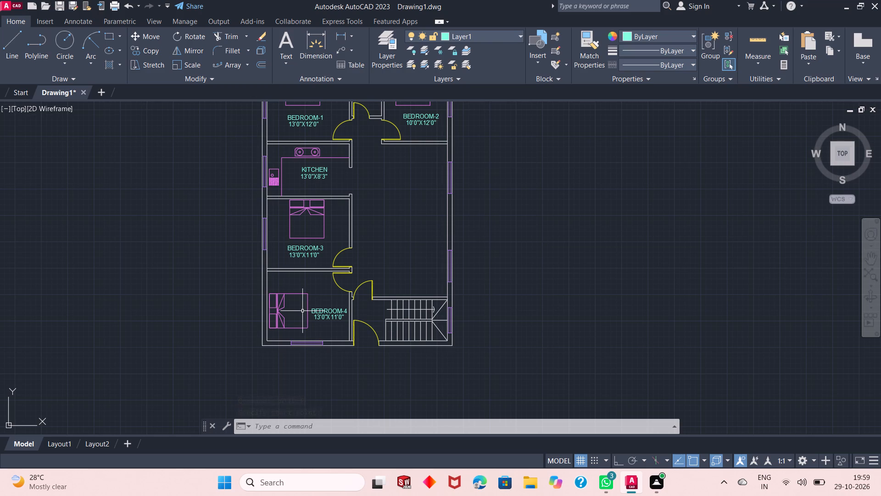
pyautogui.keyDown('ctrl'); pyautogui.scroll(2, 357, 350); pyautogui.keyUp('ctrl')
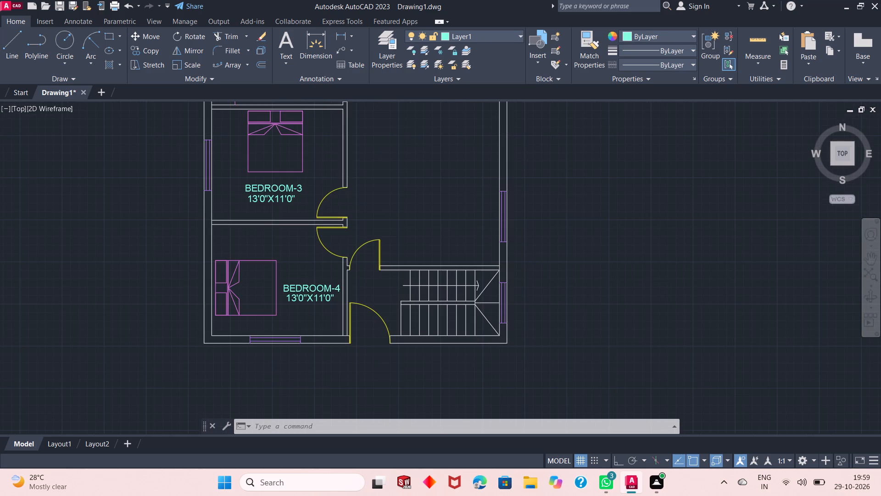
# Define an attribute with tag ENTRY at 8" text height and place it in the main door opening beside the staircase.
pyautogui.keyDown('ctrl'); pyautogui.scroll(1, 357, 350); pyautogui.keyUp('ctrl')
pyautogui.press('space')
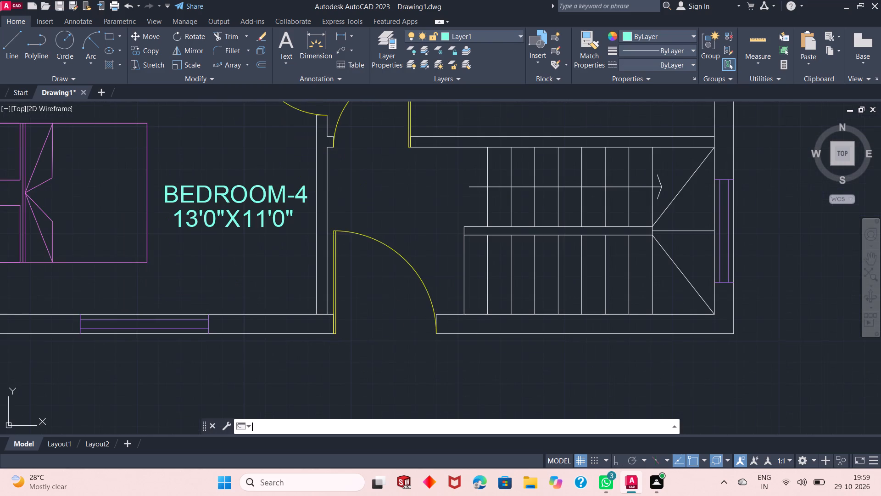
pyautogui.write('ENTRY')
pyautogui.press('Return')
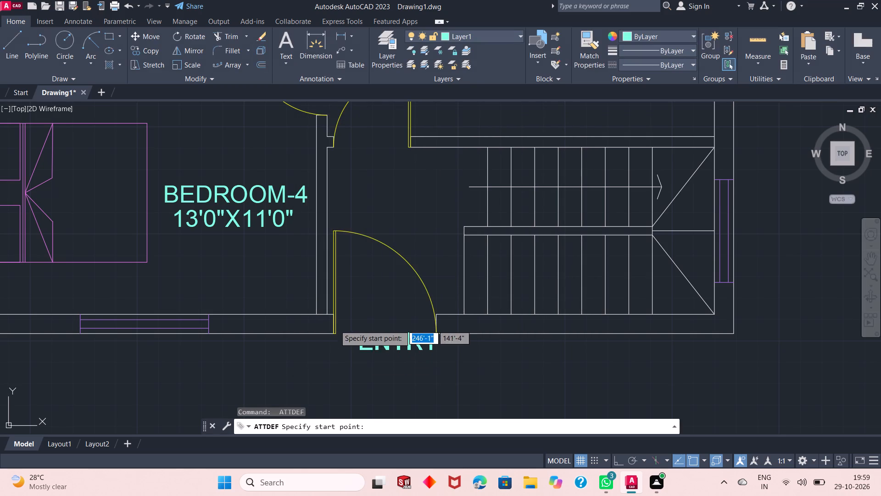
pyautogui.keyDown('ctrl'); pyautogui.scroll(1, 342, 330); pyautogui.keyUp('ctrl')
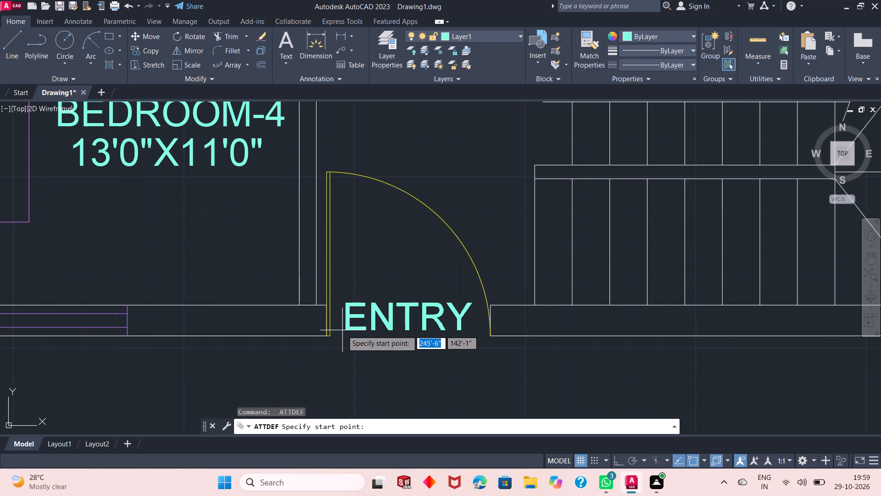
pyautogui.click(342, 333)
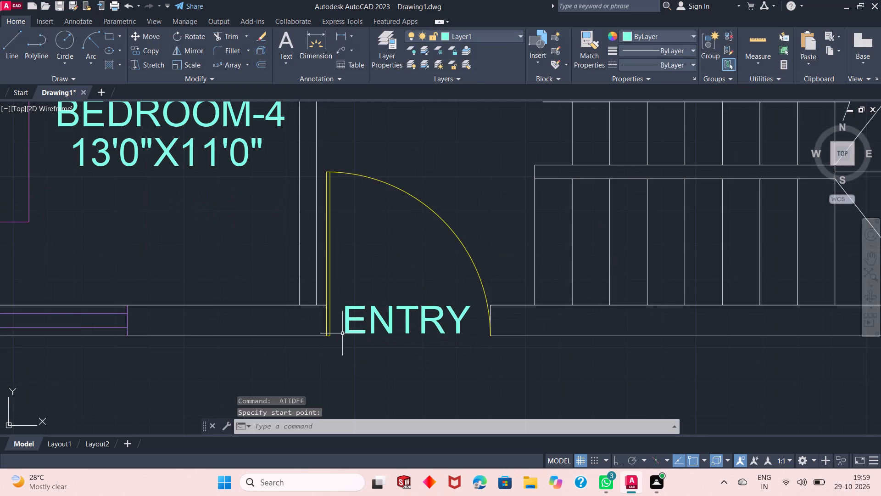
# Define an attribute with tag UP at 8" text height and place it at the tail of the staircase direction arrow.
pyautogui.keyDown('ctrl'); pyautogui.scroll(-3, 355, 346); pyautogui.keyUp('ctrl')
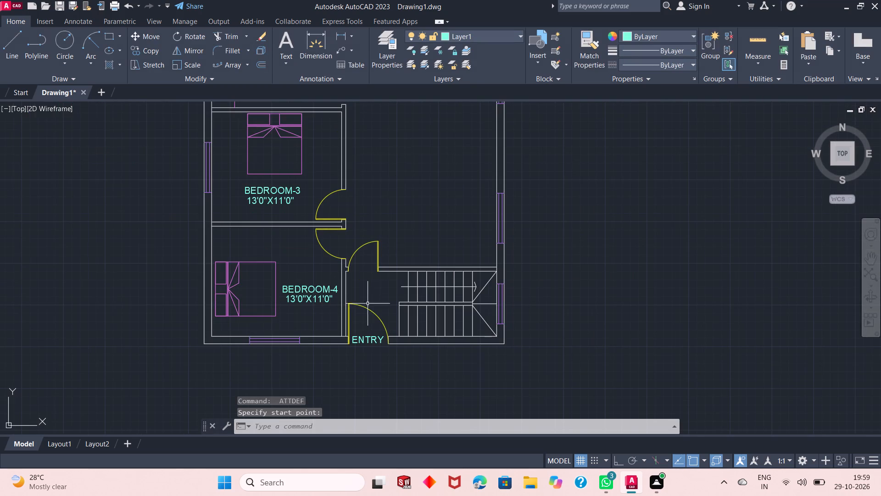
pyautogui.keyDown('ctrl'); pyautogui.scroll(3, 388, 286); pyautogui.keyUp('ctrl')
pyautogui.press('space')
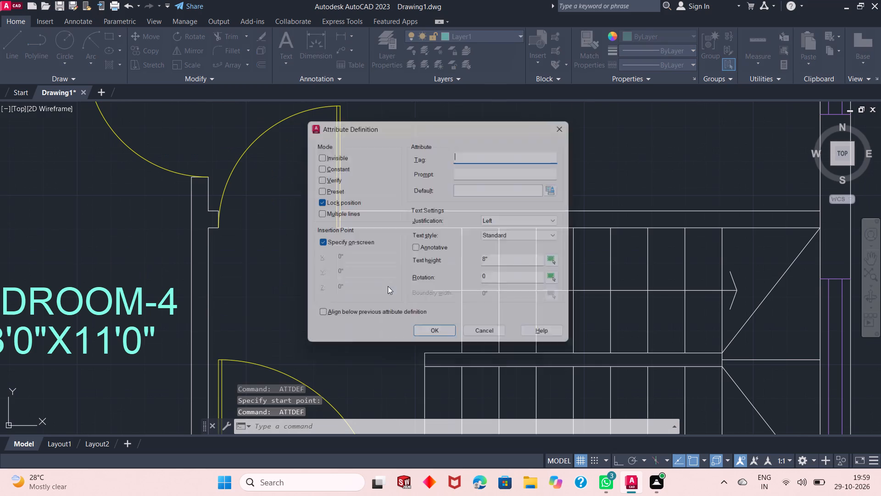
pyautogui.write('UP')
pyautogui.press('Return')
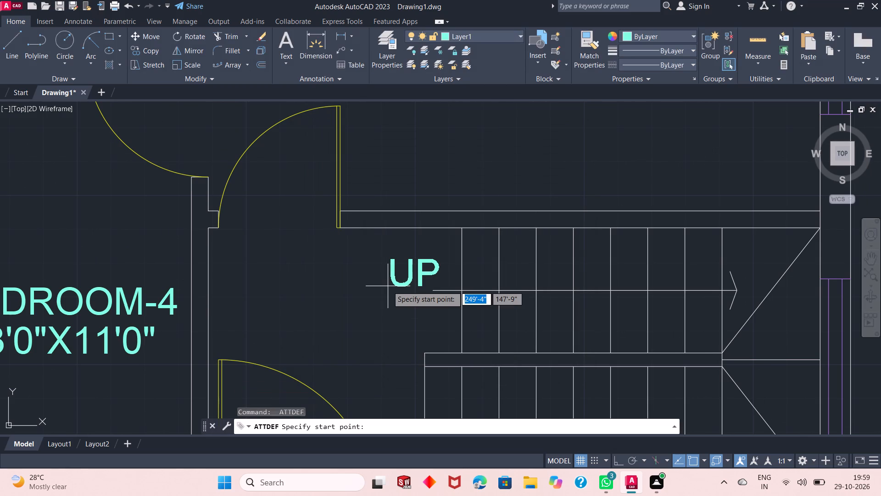
pyautogui.click(396, 286)
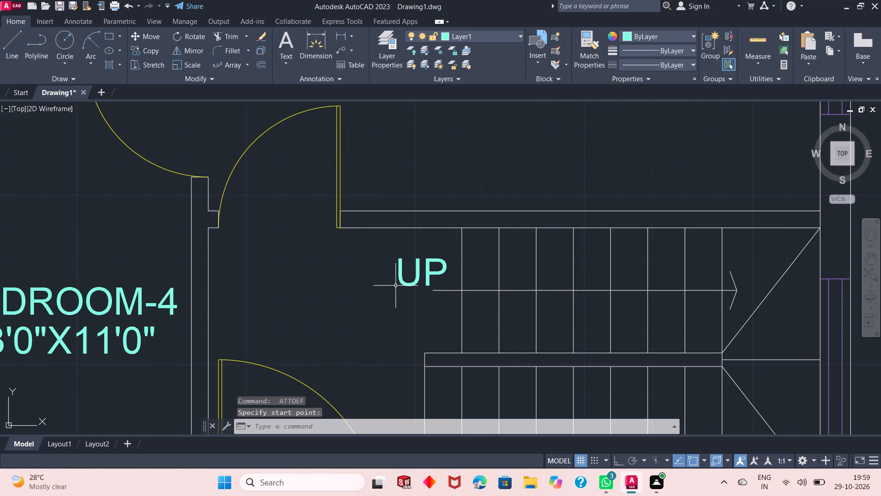
# Define an attribute with tag LIVING&DINING at 8" text height and place it in the large open room beside the kitchen and BEDROOM-3.
pyautogui.keyDown('ctrl'); pyautogui.scroll(-2, 374, 288); pyautogui.keyUp('ctrl')
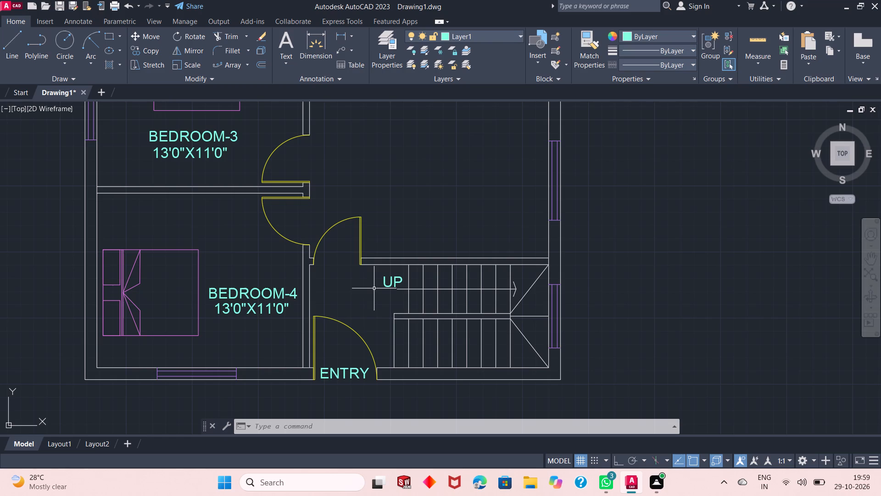
pyautogui.press('space')
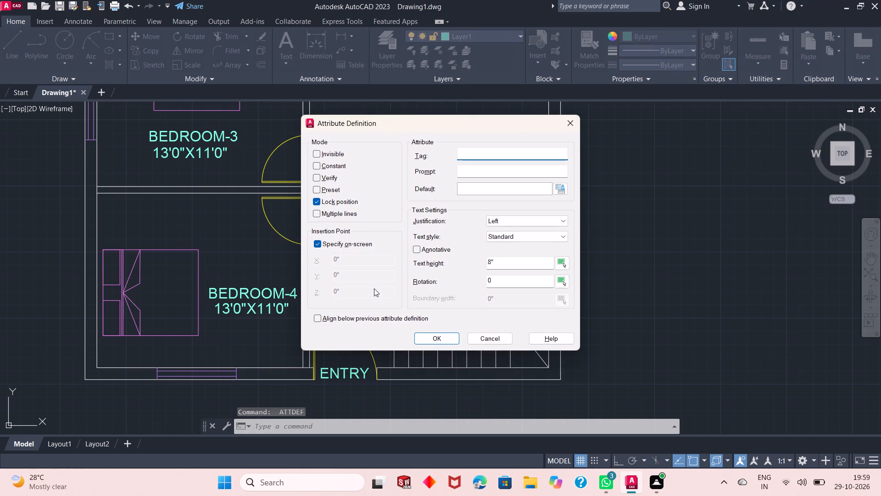
pyautogui.write('LI')
pyautogui.write('VI')
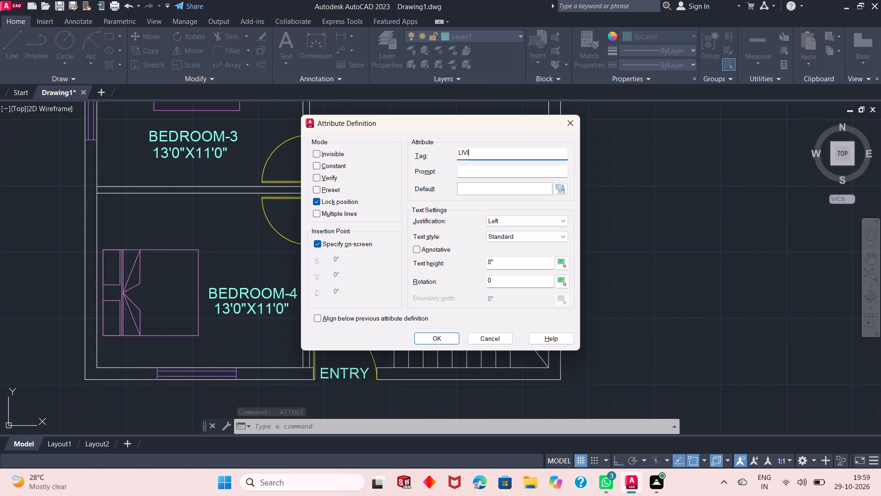
pyautogui.press('n')
pyautogui.press('g')
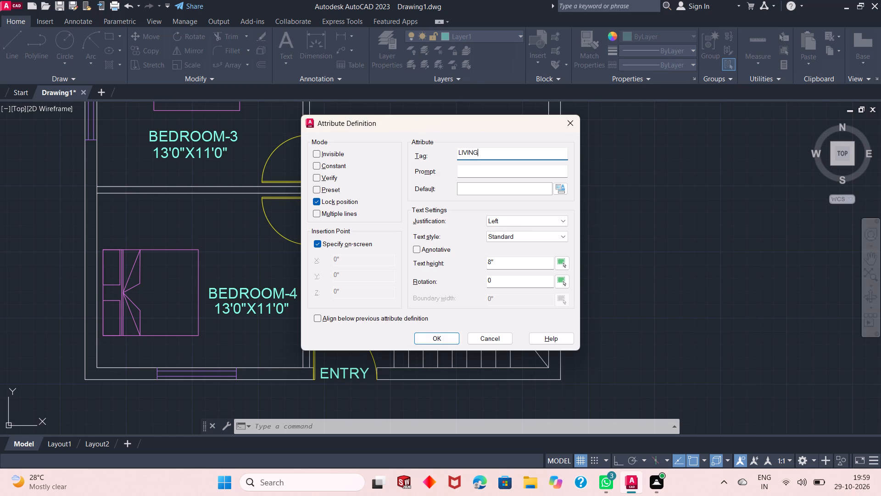
pyautogui.hotkey('shift', '&')
pyautogui.write('DINING')
pyautogui.press('Return')
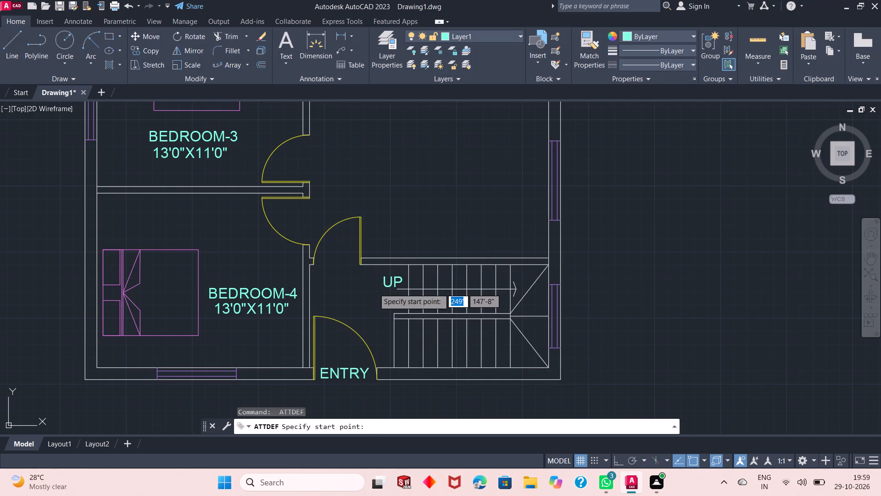
pyautogui.keyDown('ctrl'); pyautogui.scroll(-4, 411, 307); pyautogui.keyUp('ctrl')
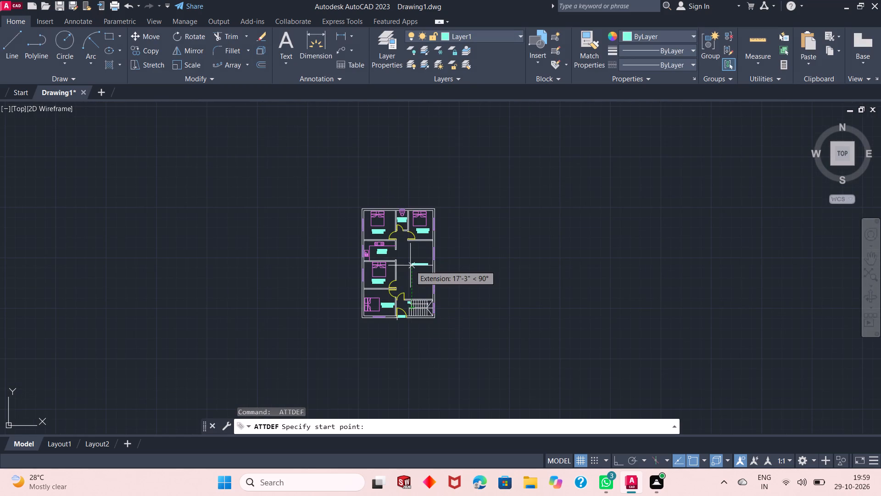
pyautogui.keyDown('ctrl'); pyautogui.scroll(4, 410, 265); pyautogui.keyUp('ctrl')
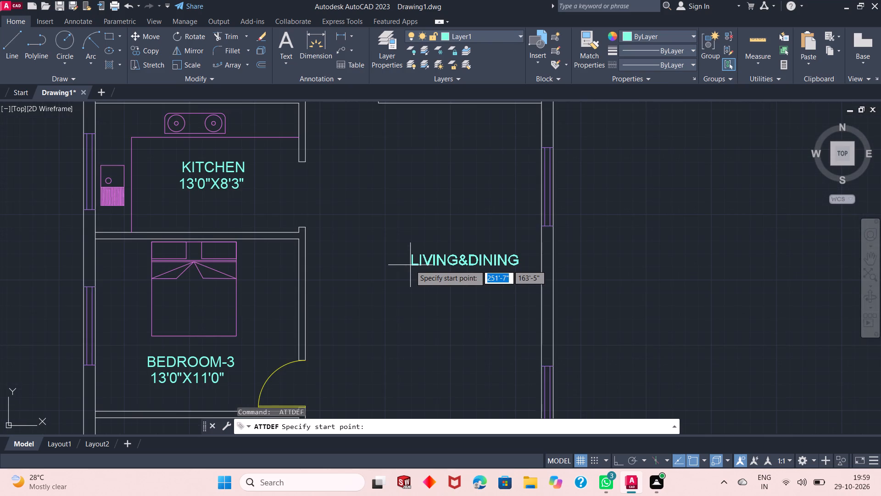
pyautogui.click(393, 246)
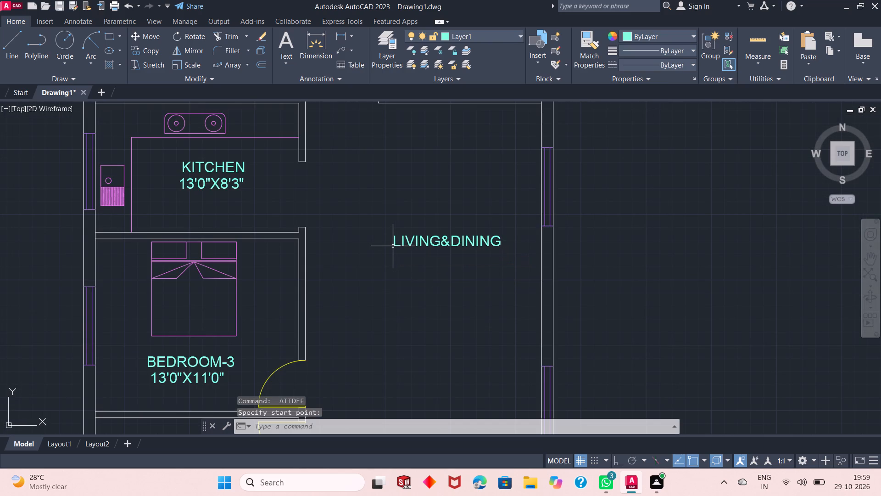
# Define an attribute with tag 15'1"X24'2" at 8" text height and place it directly under the LIVING&DINING label.
pyautogui.press('space')
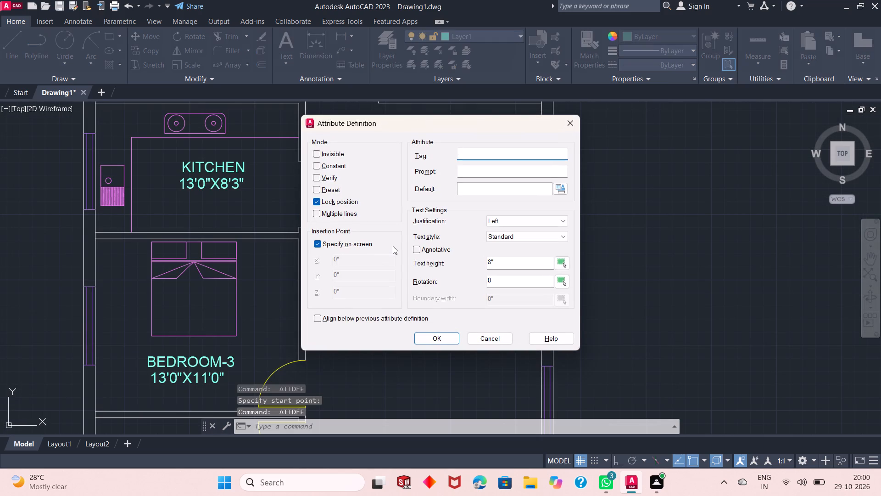
pyautogui.press('1')
pyautogui.press('5')
pyautogui.write('\'1"')
pyautogui.press('x')
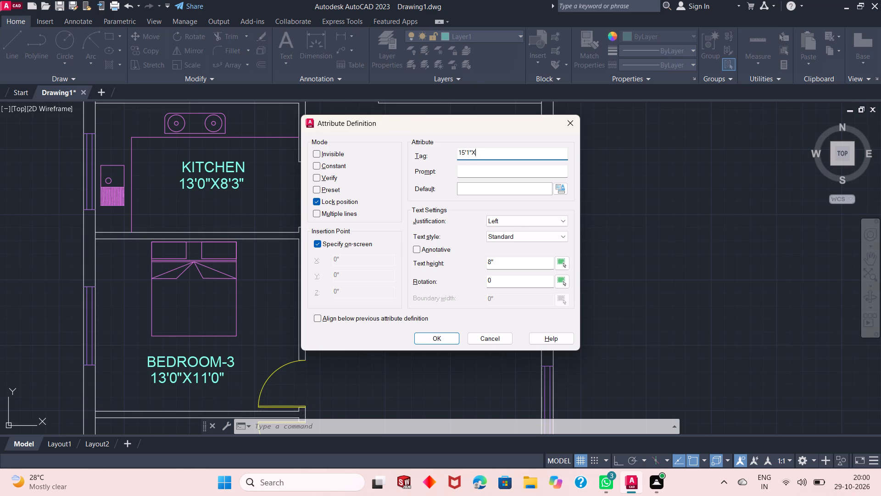
pyautogui.write("24'")
pyautogui.write('2"')
pyautogui.press('Return')
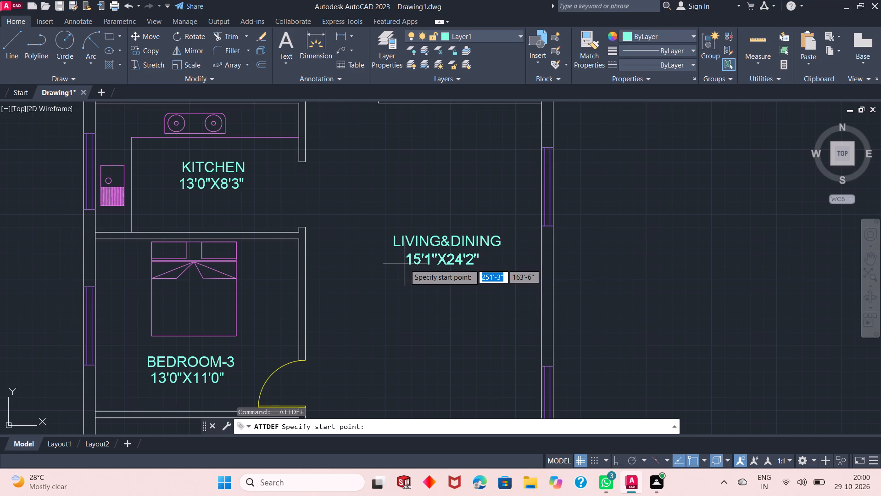
pyautogui.click(405, 264)
# Quick-measure the width and length of the living and dining room to check its size label.
pyautogui.click(753, 38)
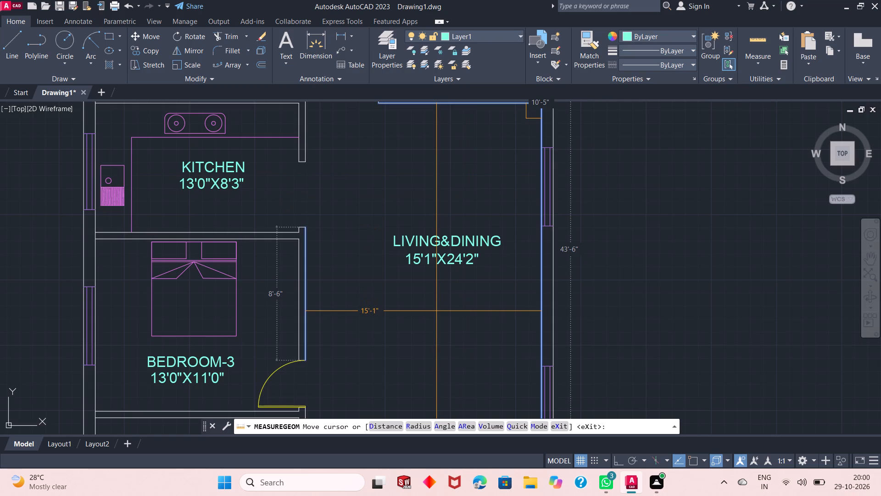
pyautogui.keyDown('ctrl'); pyautogui.scroll(-2, 436, 311); pyautogui.keyUp('ctrl')
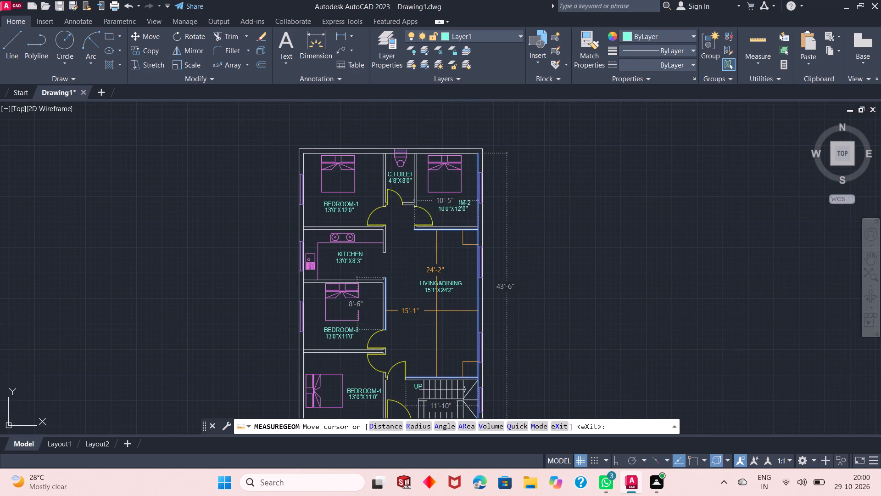
pyautogui.press('Escape')
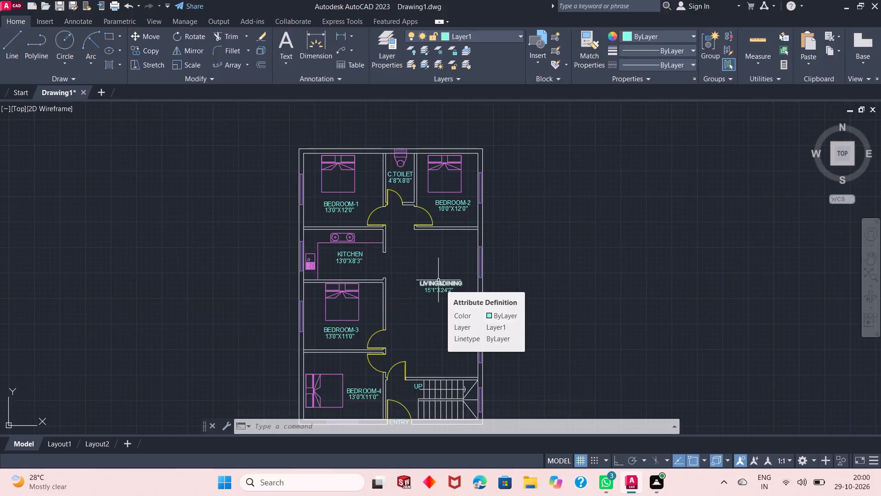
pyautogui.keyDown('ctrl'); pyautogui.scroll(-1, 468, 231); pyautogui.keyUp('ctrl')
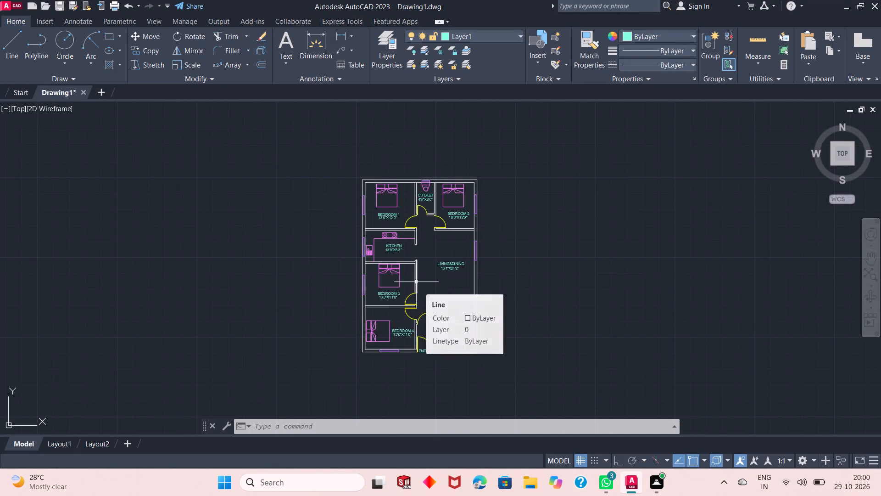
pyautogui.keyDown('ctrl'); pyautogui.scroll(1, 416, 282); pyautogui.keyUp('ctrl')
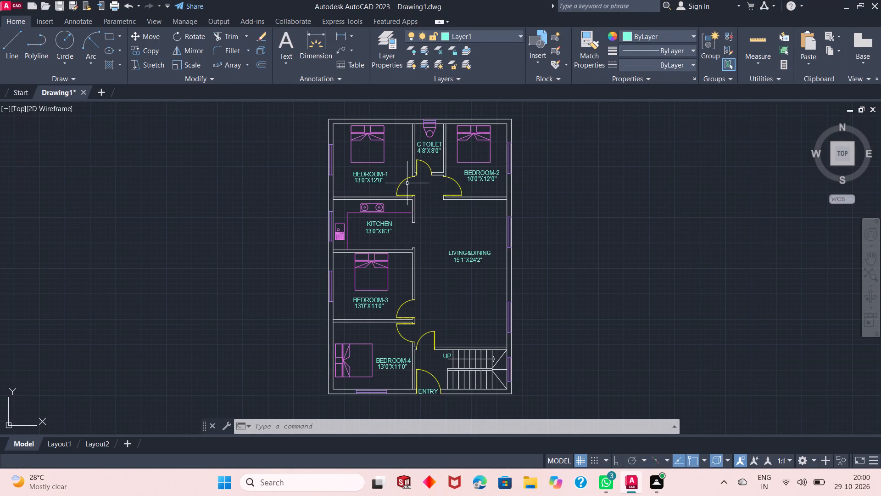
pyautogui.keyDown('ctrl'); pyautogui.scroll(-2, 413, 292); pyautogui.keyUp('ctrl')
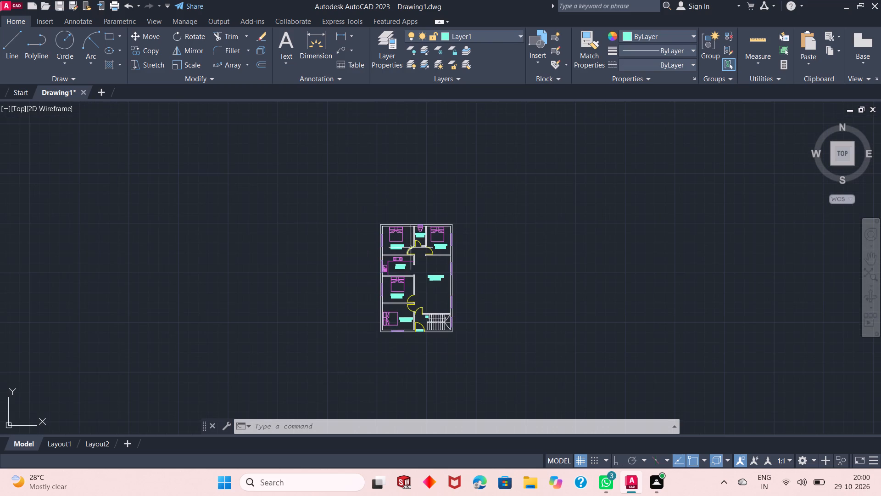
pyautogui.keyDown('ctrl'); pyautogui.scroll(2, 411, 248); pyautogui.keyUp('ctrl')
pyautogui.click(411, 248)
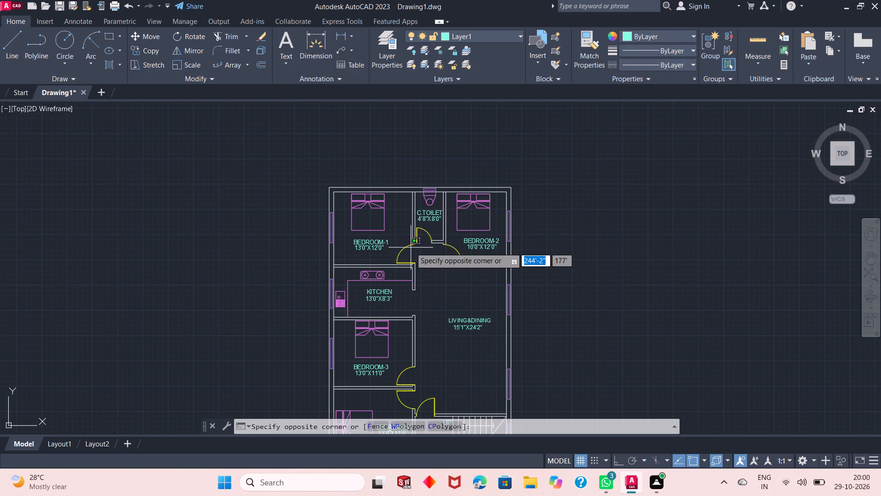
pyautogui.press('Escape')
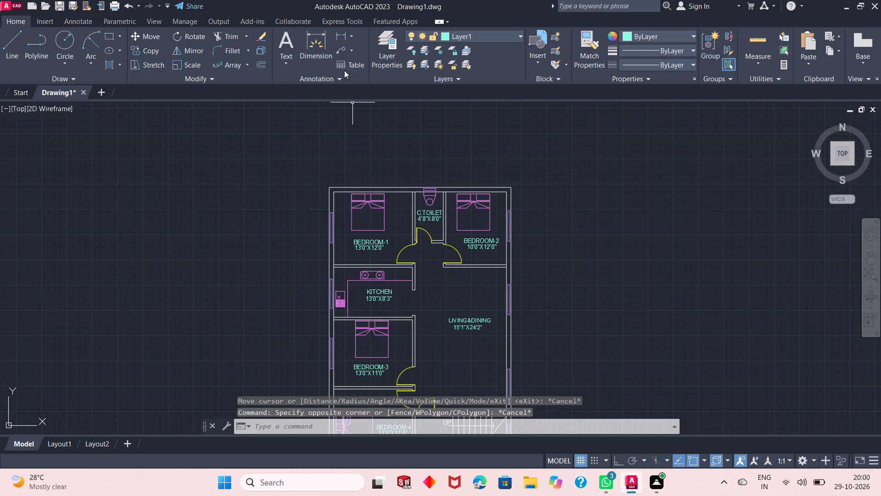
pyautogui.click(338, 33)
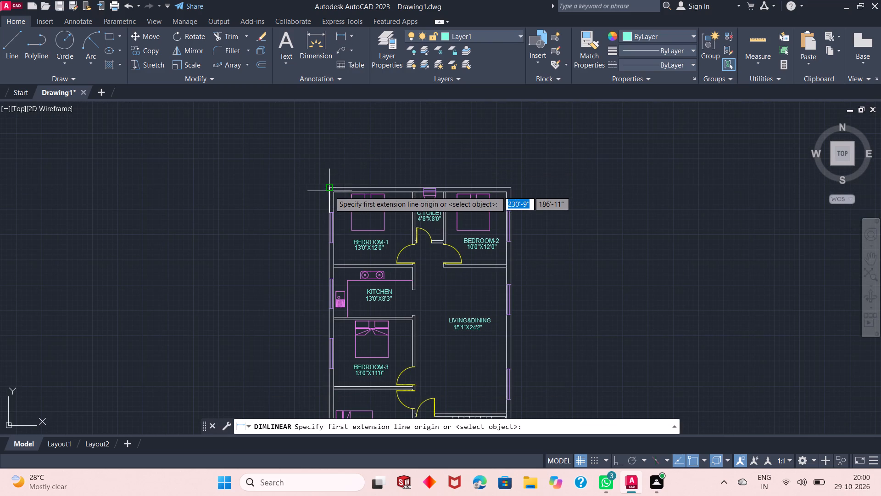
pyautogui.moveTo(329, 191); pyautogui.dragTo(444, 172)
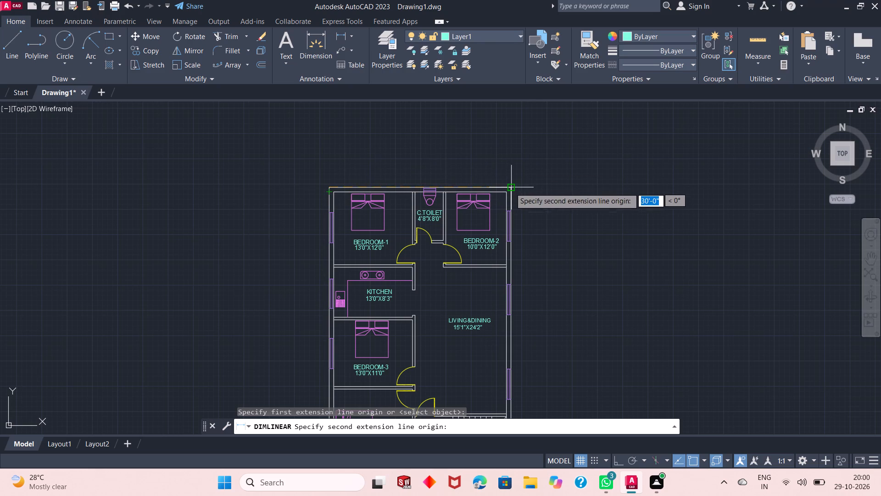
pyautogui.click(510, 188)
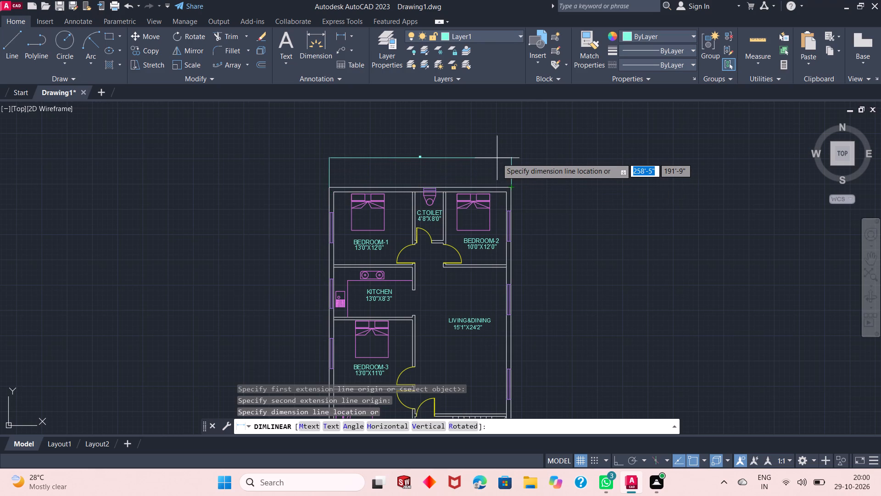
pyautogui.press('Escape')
# Modify the ISO-25 dimension style to use a 10" text height and set it as the current style.
pyautogui.press('d')
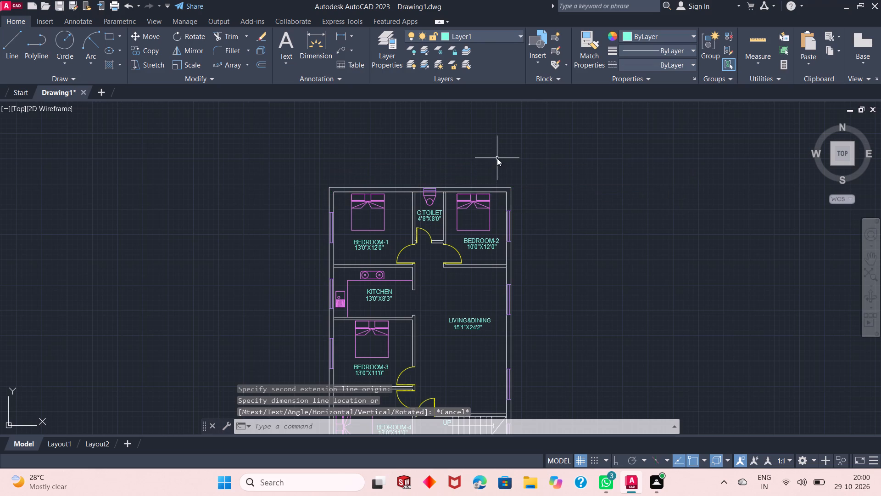
pyautogui.press('Return')
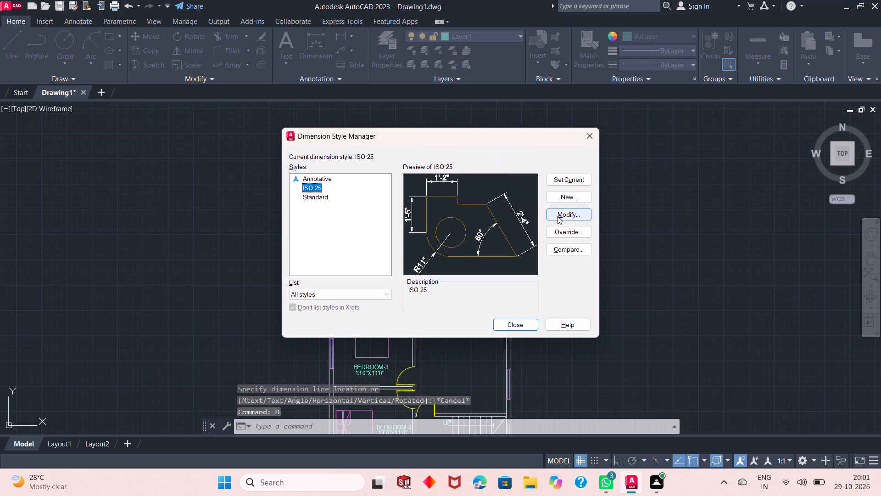
pyautogui.click(558, 216)
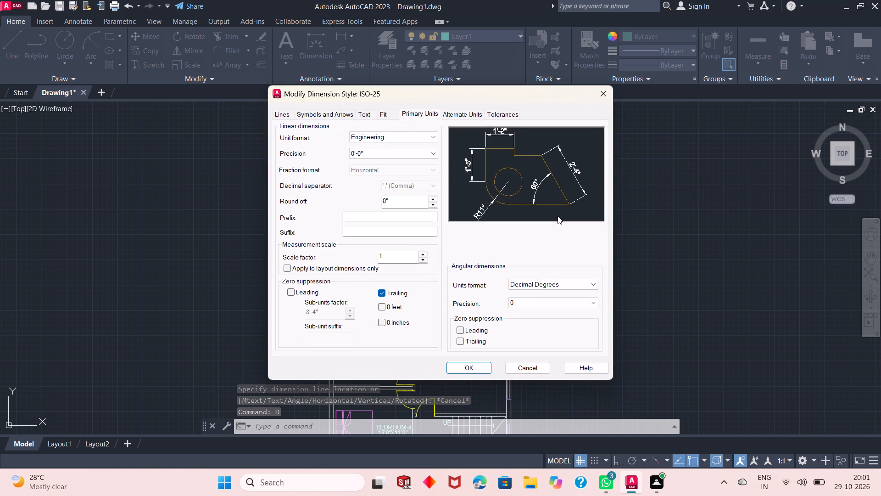
pyautogui.click(365, 113)
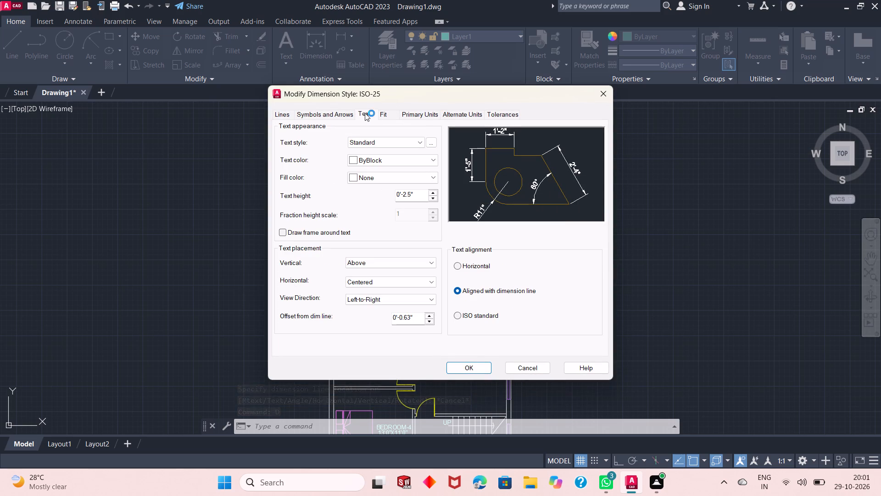
pyautogui.click(418, 191)
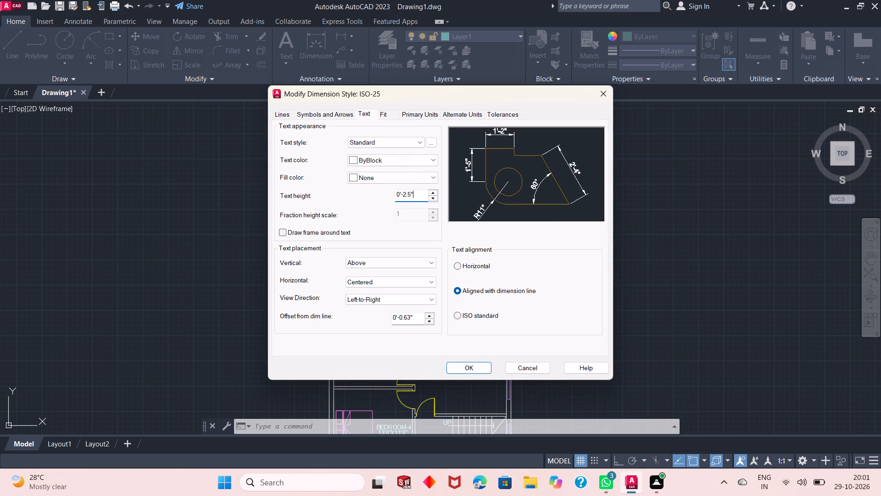
pyautogui.press('BackSpace')
pyautogui.press('BackSpace')
pyautogui.press('BackSpace')
pyautogui.press('BackSpace')
pyautogui.press('BackSpace')
pyautogui.press('BackSpace')
pyautogui.press('BackSpace')
pyautogui.press('BackSpace')
pyautogui.press('BackSpace')
pyautogui.press('BackSpace')
pyautogui.press('BackSpace')
pyautogui.press('BackSpace')
pyautogui.write('8"')
pyautogui.press('Return')
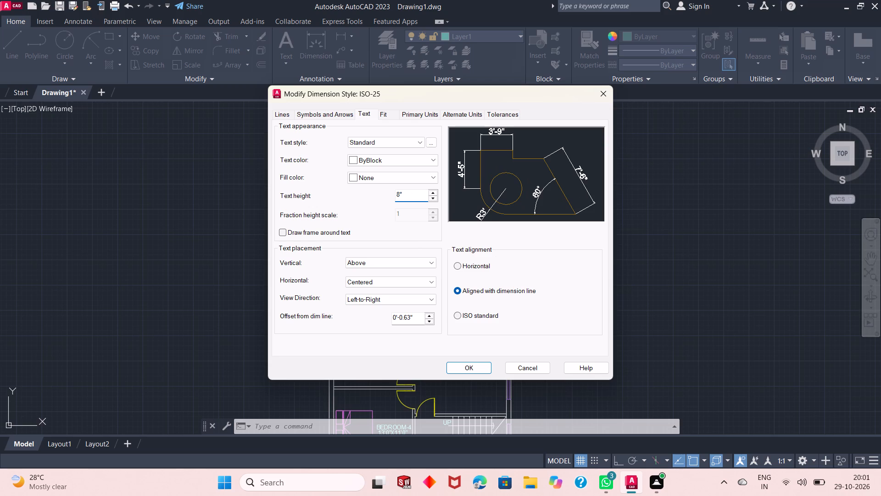
pyautogui.press('1')
pyautogui.press('BackSpace')
pyautogui.press('BackSpace')
pyautogui.press('Right')
pyautogui.press('Right')
pyautogui.press('Right')
pyautogui.press('BackSpace')
pyautogui.press('BackSpace')
pyautogui.press('BackSpace')
pyautogui.press('BackSpace')
pyautogui.write('10"')
pyautogui.press('Return')
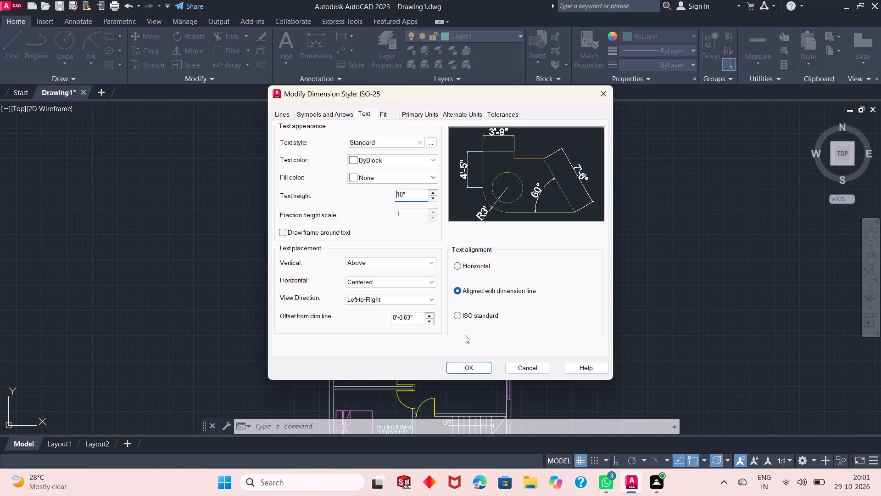
pyautogui.click(468, 366)
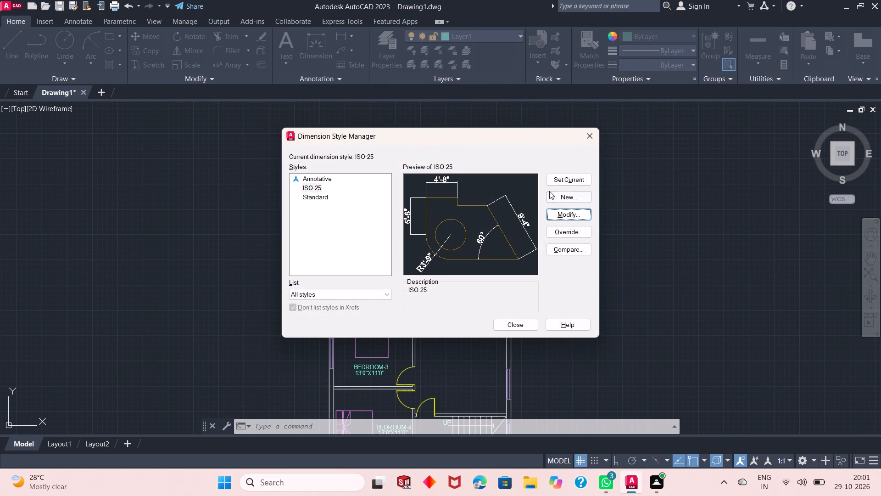
pyautogui.click(561, 179)
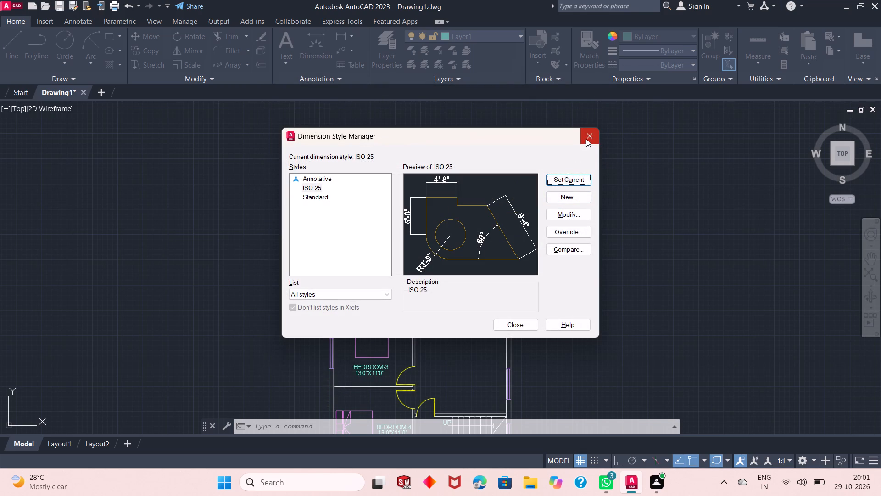
pyautogui.click(586, 139)
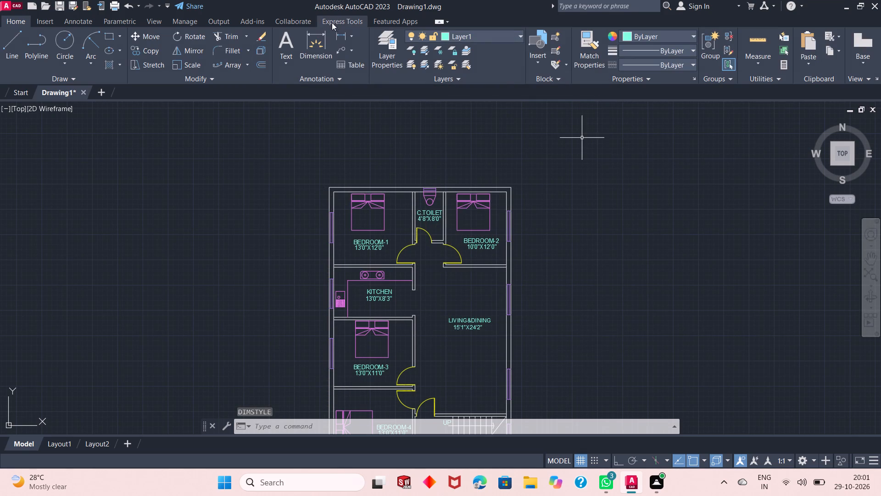
# Add a horizontal linear dimension between the outer corners of the plan's top wall, placed just above the wall.
pyautogui.click(343, 37)
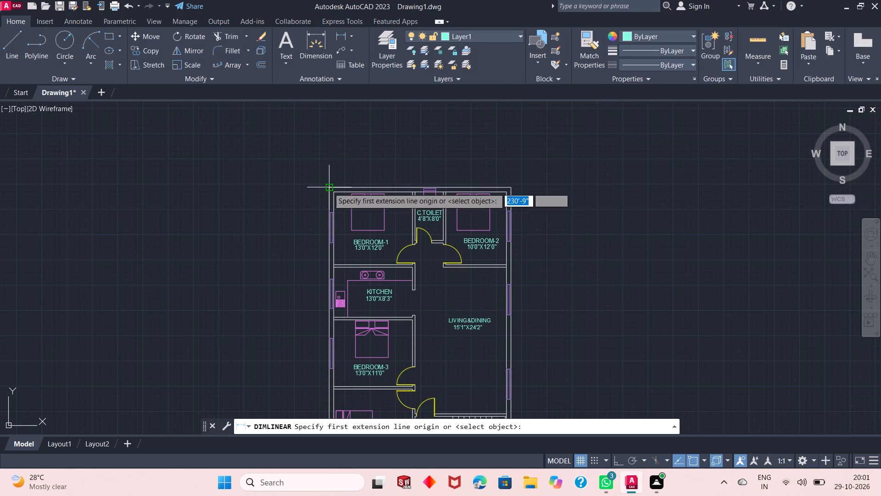
pyautogui.click(329, 189)
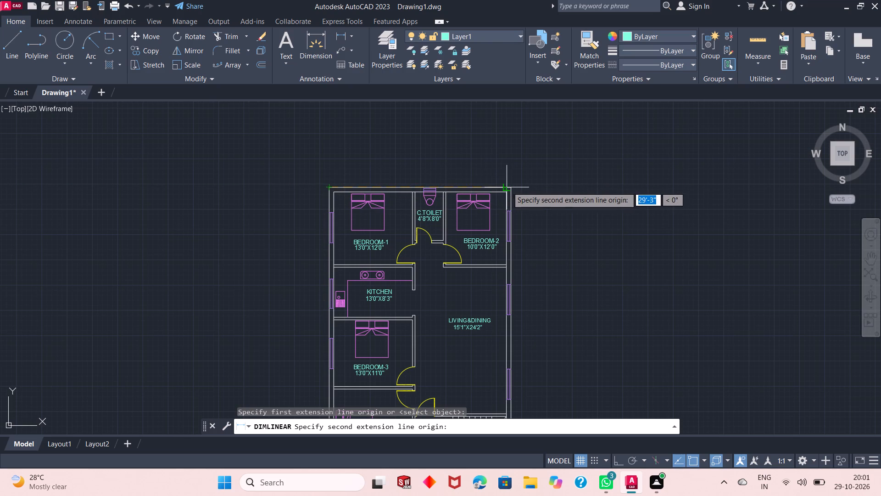
pyautogui.click(512, 187)
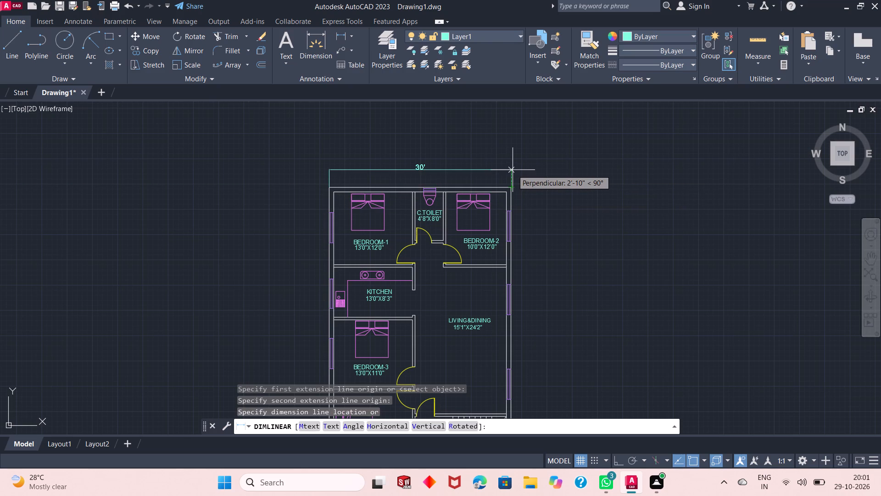
pyautogui.click(513, 175)
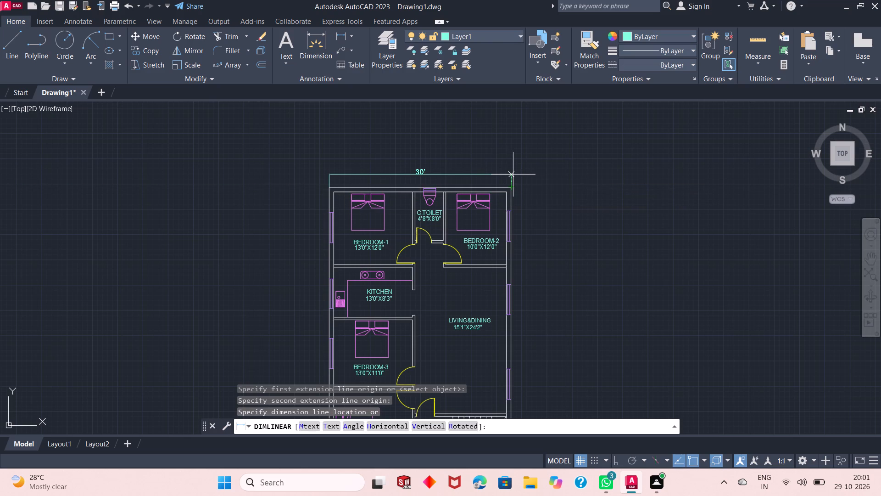
# Add a vertical linear dimension from the plan's top-right outer corner to its bottom-right outer corner, placed just outside the right wall.
pyautogui.press('space')
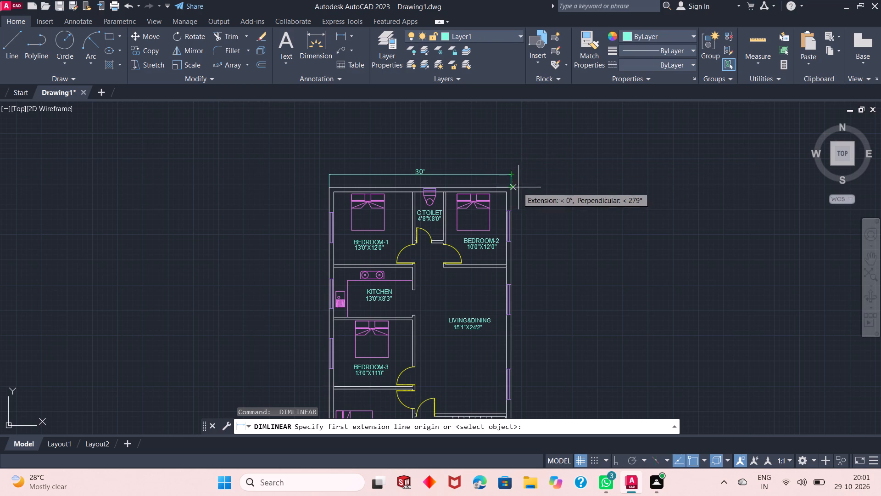
pyautogui.moveTo(512, 185); pyautogui.dragTo(536, 143)
pyautogui.keyDown('ctrl'); pyautogui.scroll(-2, 536, 143); pyautogui.keyUp('ctrl')
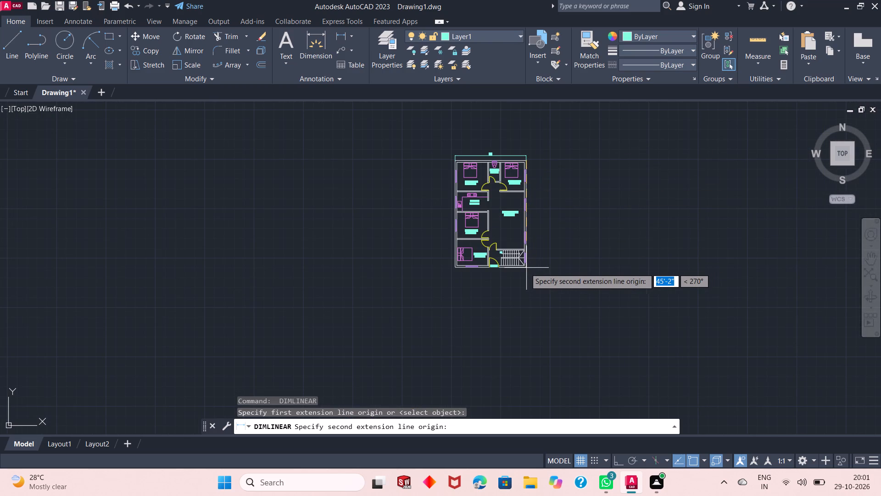
pyautogui.keyDown('ctrl'); pyautogui.scroll(3, 525, 267); pyautogui.keyUp('ctrl')
pyautogui.click(523, 265)
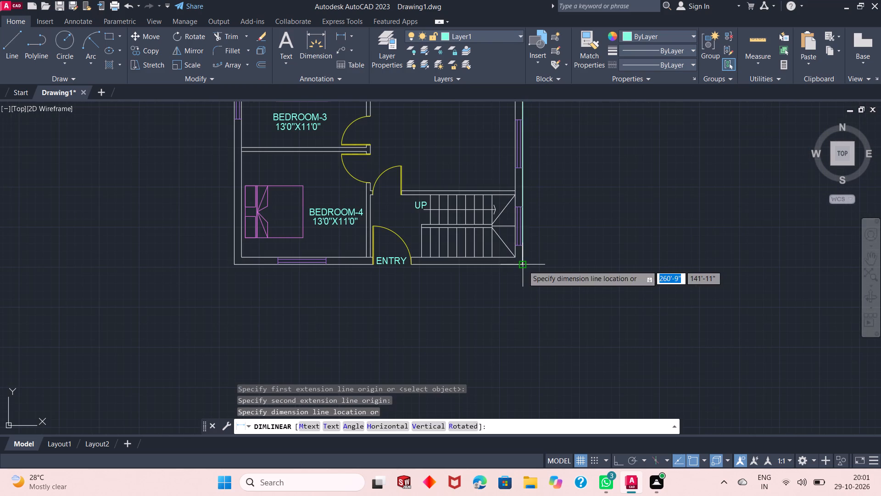
pyautogui.keyDown('ctrl'); pyautogui.scroll(-2, 562, 272); pyautogui.keyUp('ctrl')
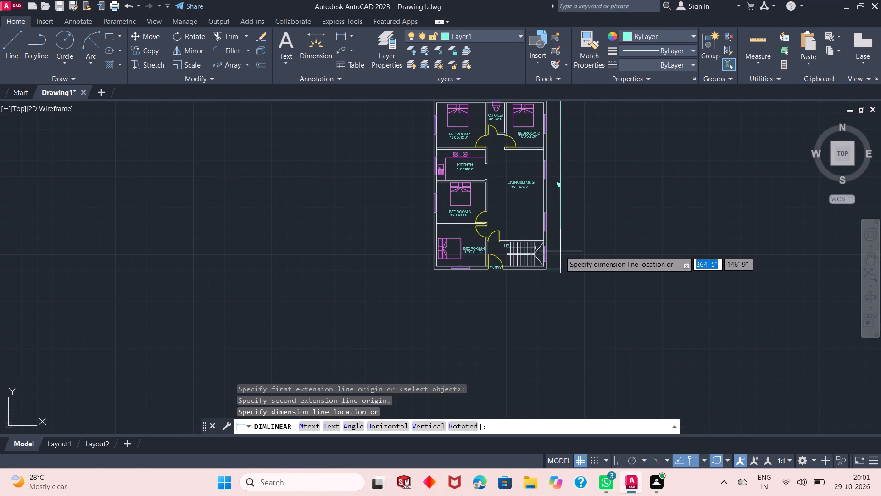
pyautogui.click(557, 235)
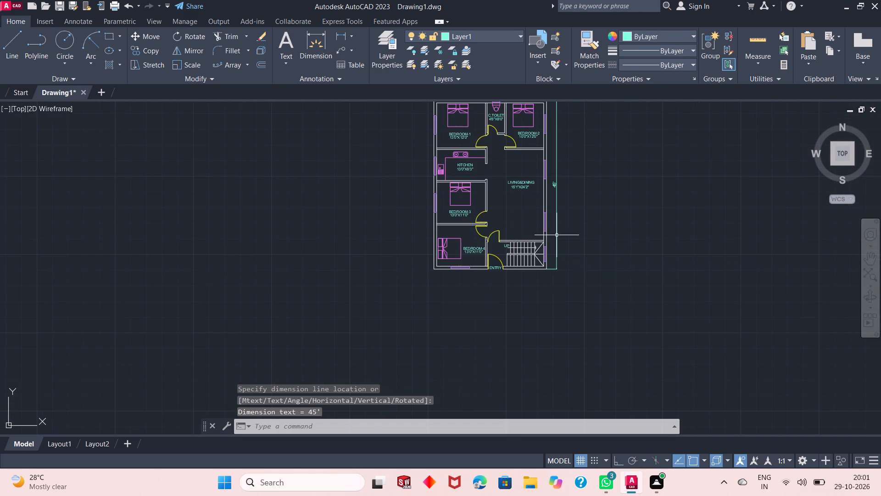
pyautogui.press('Escape')
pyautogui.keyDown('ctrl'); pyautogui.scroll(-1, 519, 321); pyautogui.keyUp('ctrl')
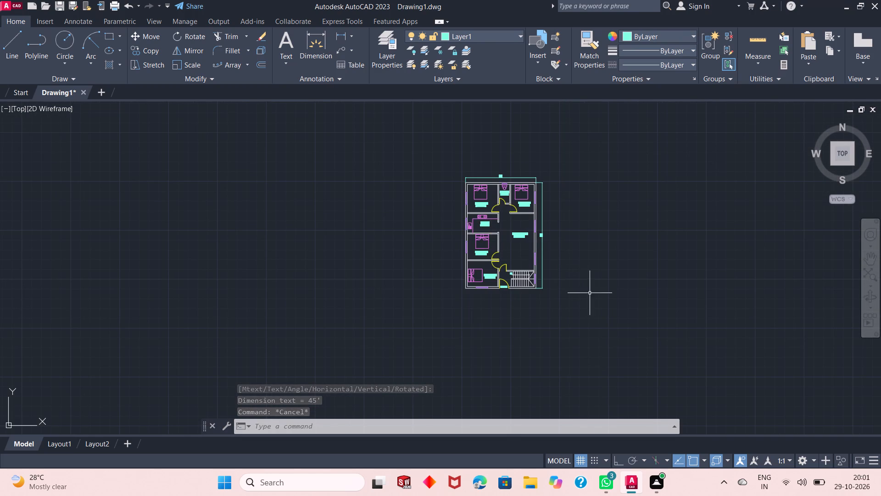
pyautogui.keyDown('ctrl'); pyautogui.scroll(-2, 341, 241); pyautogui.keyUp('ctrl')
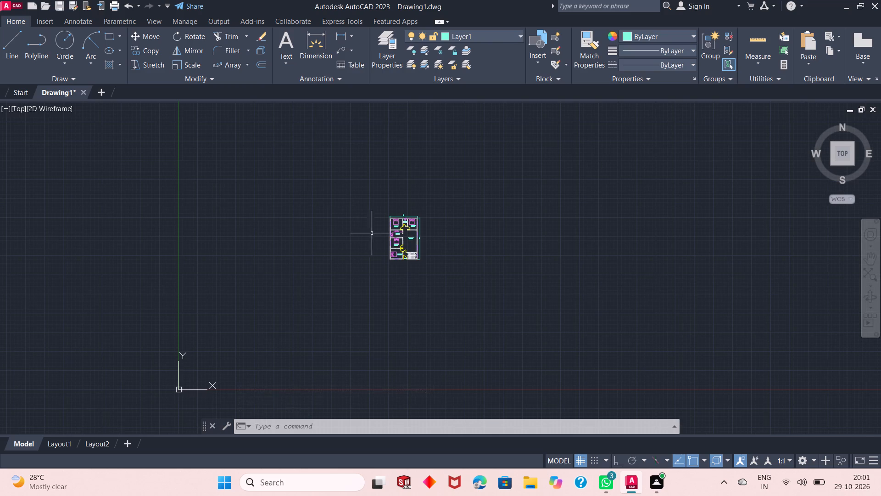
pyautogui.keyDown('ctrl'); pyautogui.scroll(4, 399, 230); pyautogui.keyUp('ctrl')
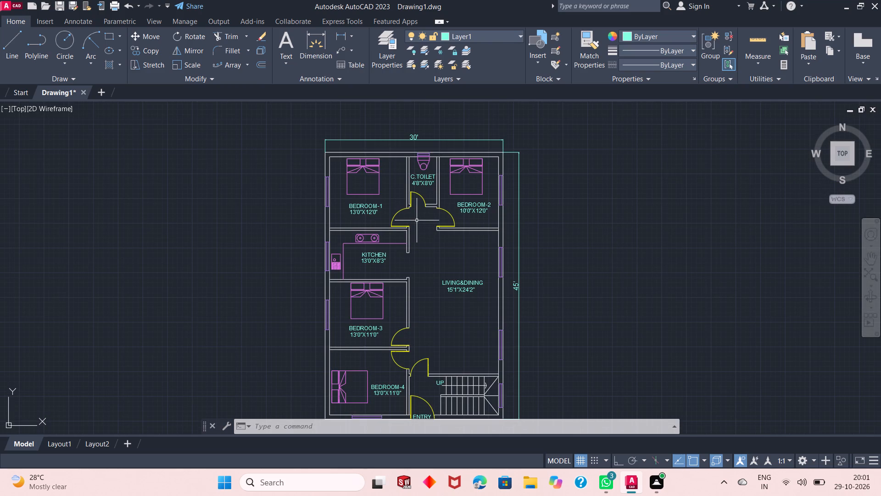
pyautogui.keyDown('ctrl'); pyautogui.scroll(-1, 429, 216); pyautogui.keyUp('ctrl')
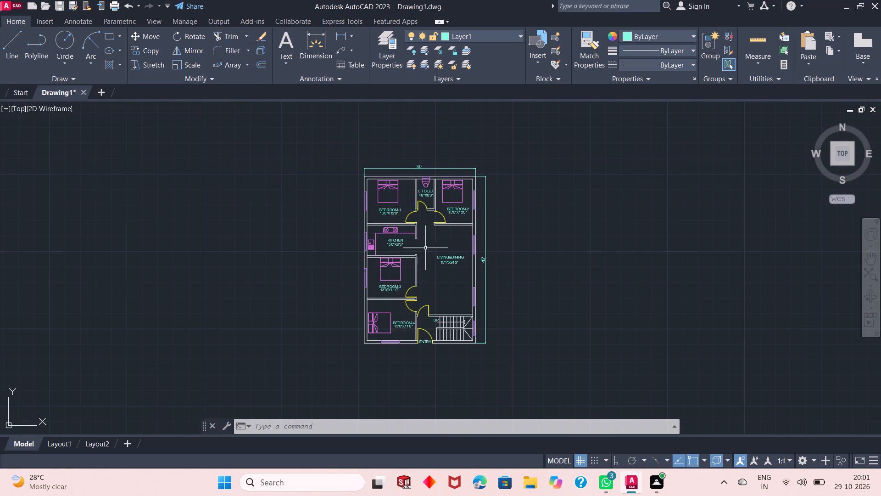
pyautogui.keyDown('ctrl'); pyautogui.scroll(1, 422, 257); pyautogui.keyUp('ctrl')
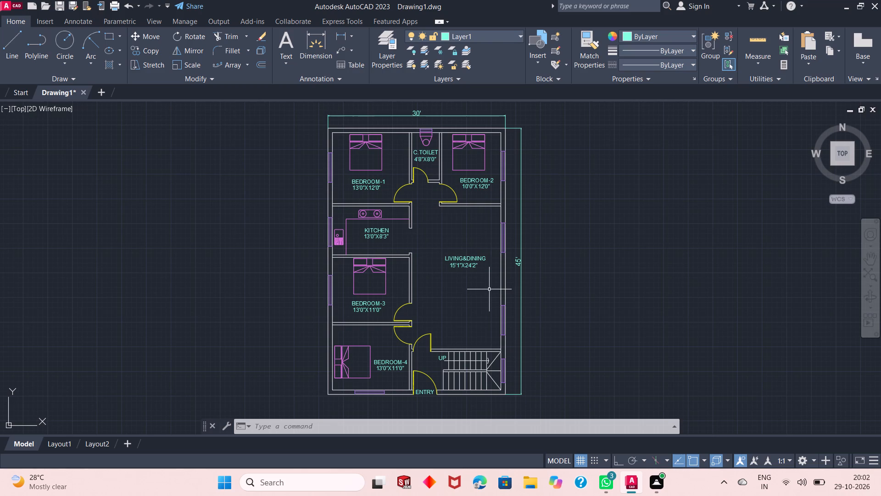
# Start a solid hatch in grey 147,149,152 covering the top outer wall, the right outer wall beside Bedroom-2, and the toilet/Bedroom-2 partition.
pyautogui.write('H')
pyautogui.press('space')
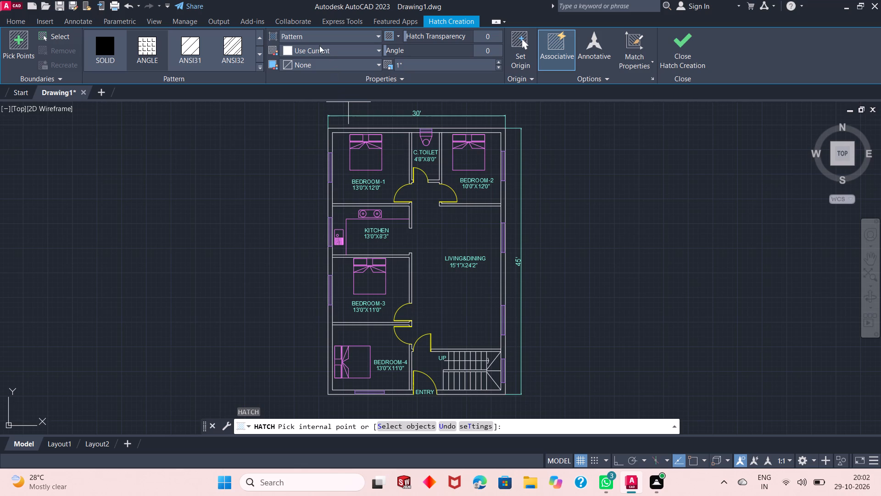
pyautogui.click(338, 41)
pyautogui.click(336, 53)
pyautogui.click(289, 51)
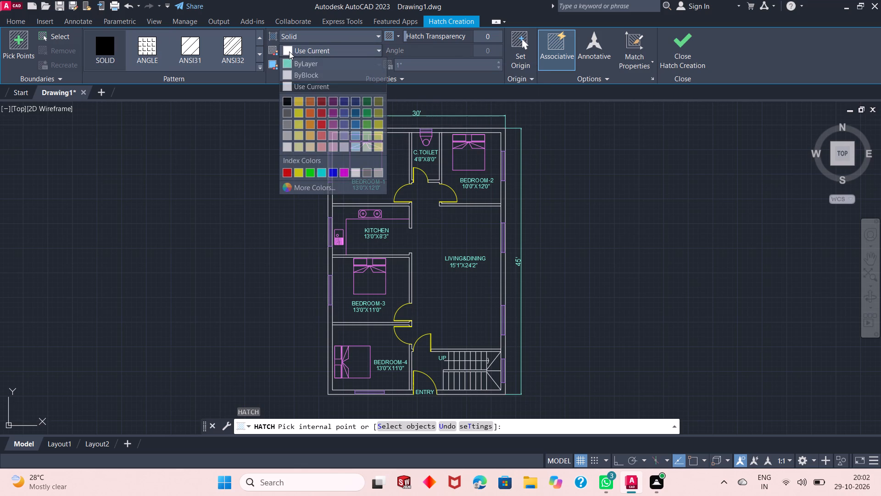
pyautogui.click(287, 127)
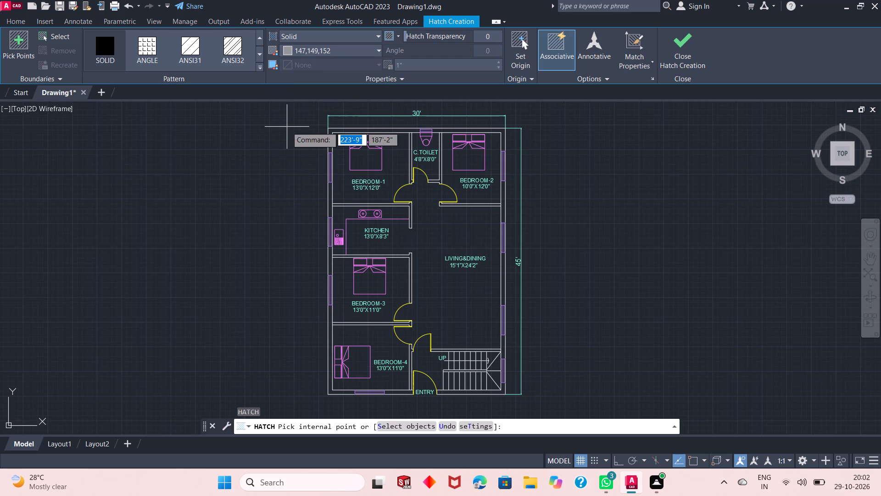
pyautogui.click(343, 130)
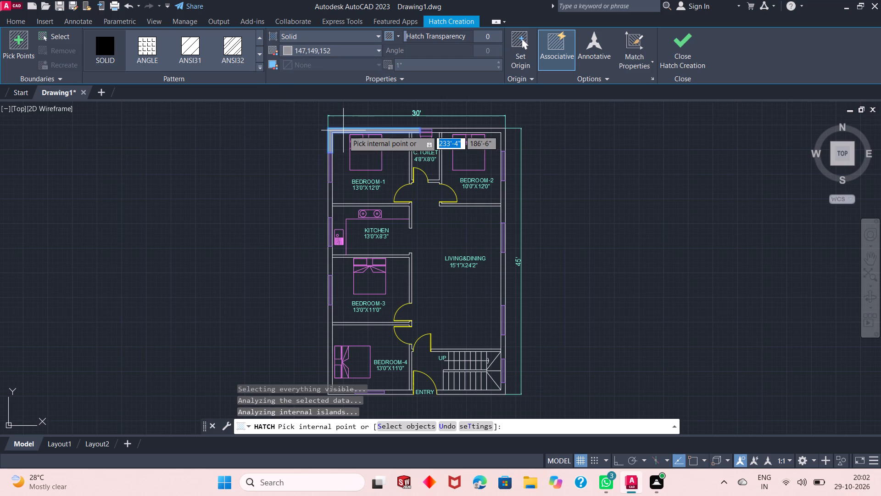
pyautogui.click(449, 129)
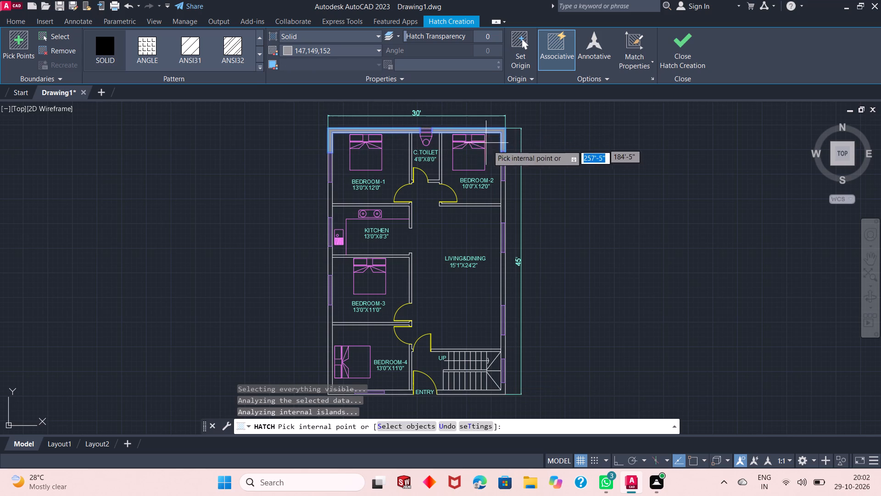
pyautogui.click(502, 195)
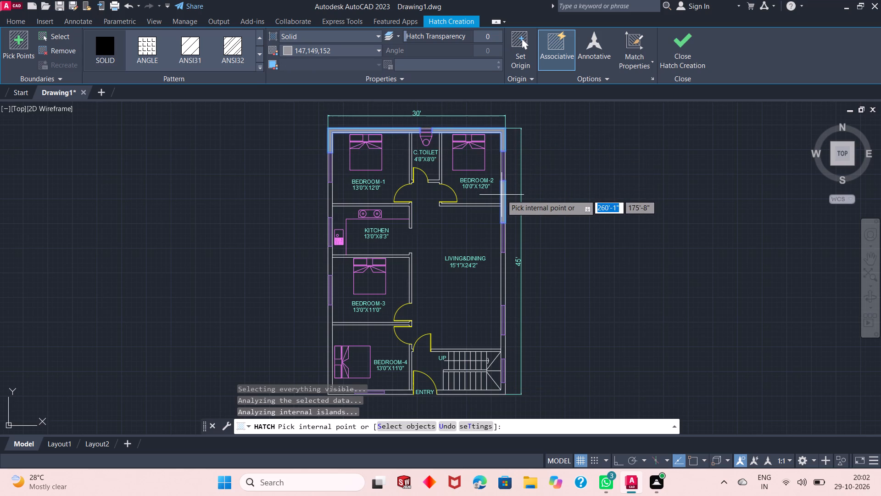
pyautogui.click(440, 157)
# Change the hatch colour to the darker grey 99,100,102.
pyautogui.click(283, 52)
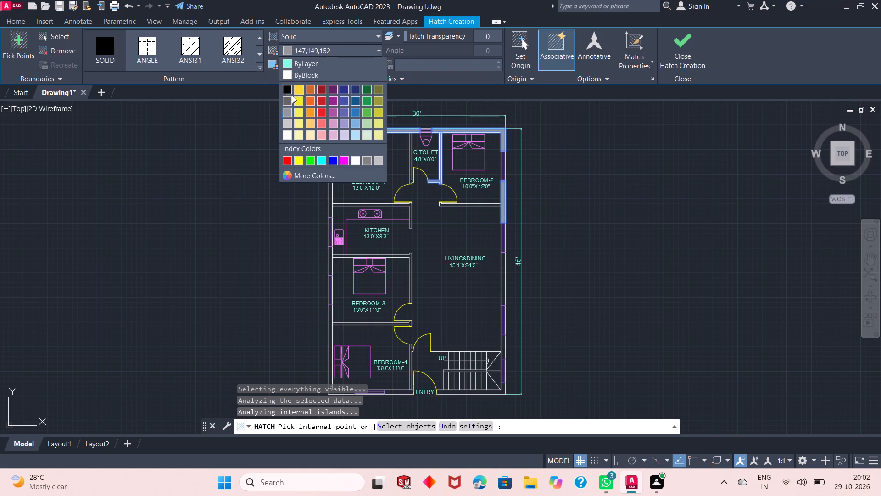
pyautogui.click(288, 96)
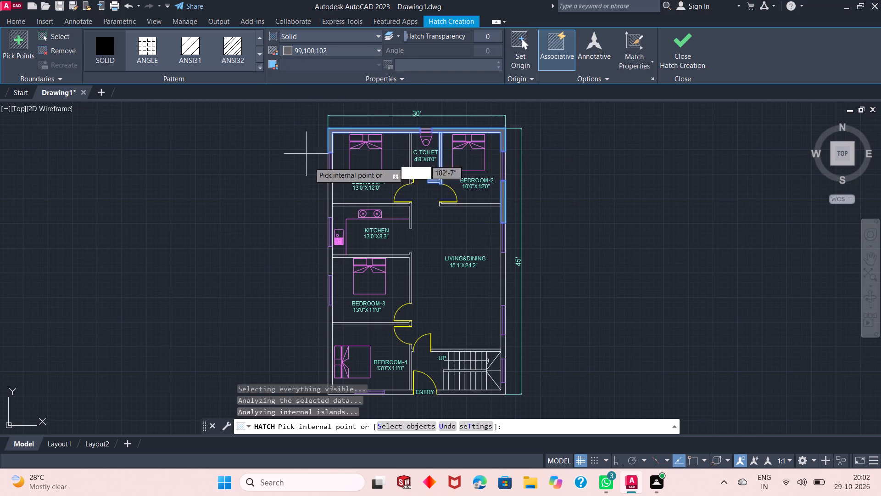
# Add the left outer wall between the Bedroom-1 and kitchen windows, the Bedroom-1/kitchen partition, Bedroom-2's lower wall, and the Bedroom-1/toilet partition to the hatch.
pyautogui.click(331, 202)
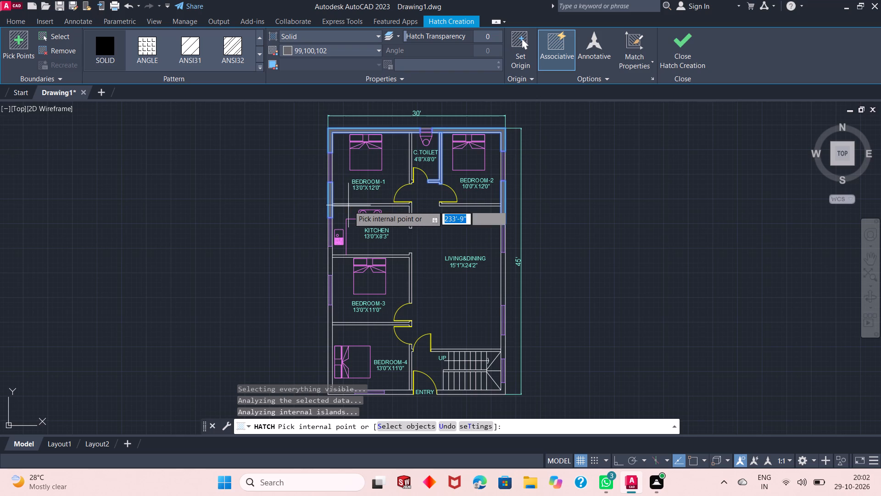
pyautogui.click(367, 204)
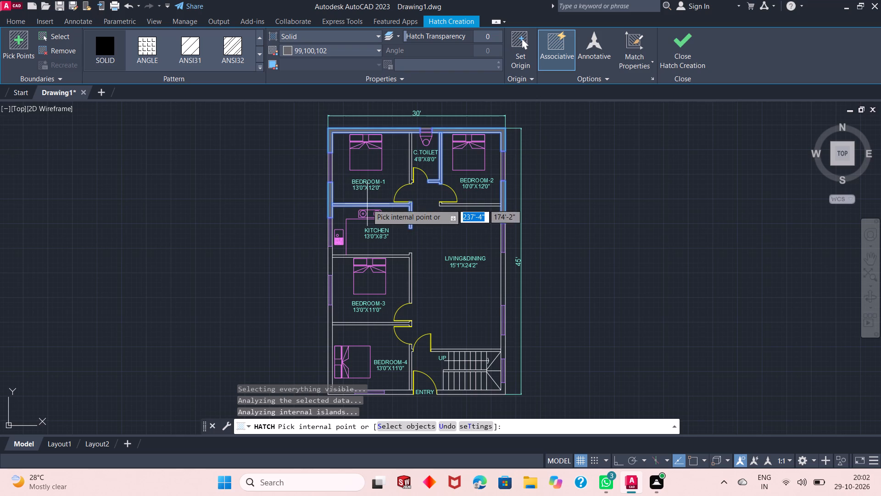
pyautogui.click(459, 203)
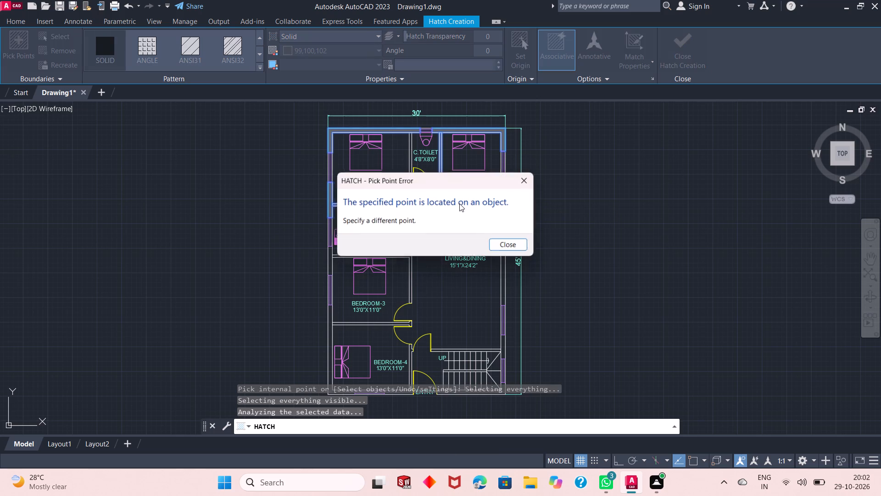
pyautogui.click(529, 185)
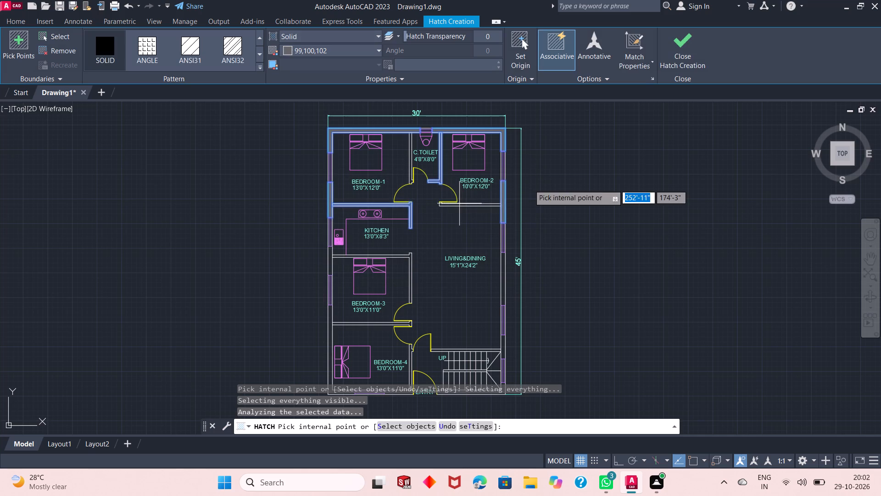
pyautogui.keyDown('ctrl'); pyautogui.scroll(2, 478, 206); pyautogui.keyUp('ctrl')
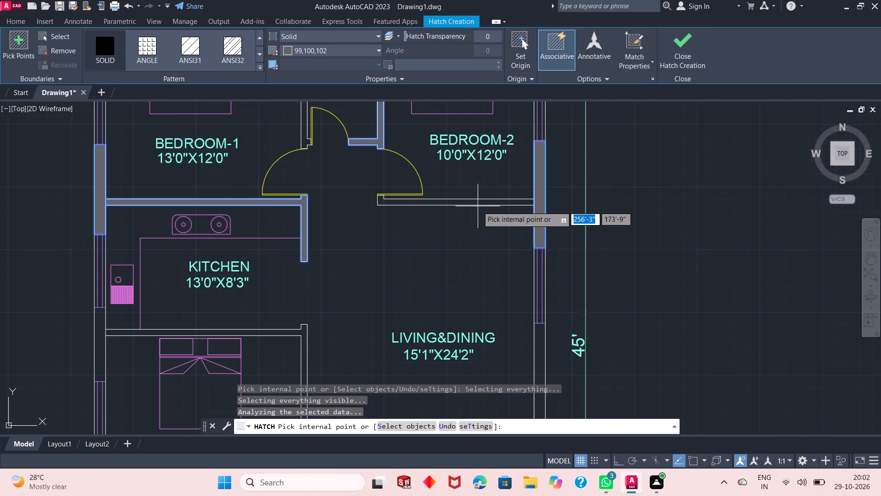
pyautogui.click(468, 199)
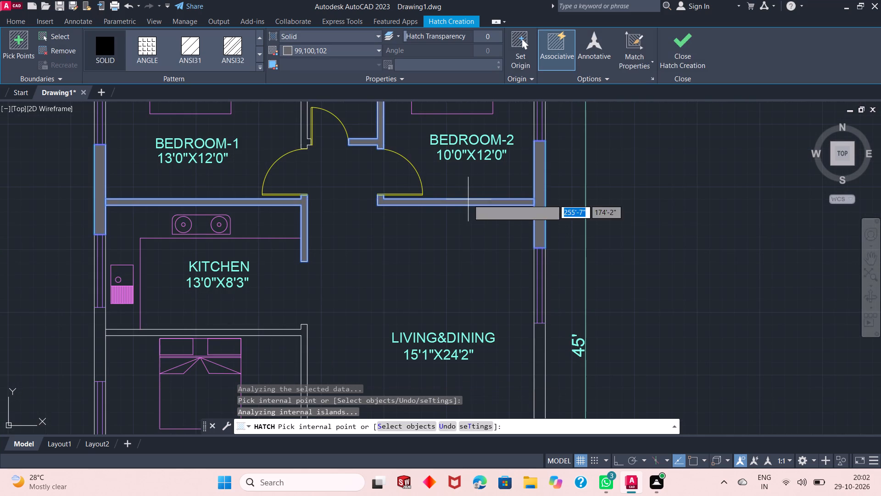
pyautogui.click(303, 141)
# Hatch the left outer wall sections above and below Bedroom-3's window, the kitchen/Bedroom-3 partition, and the right outer wall beside the living room.
pyautogui.keyDown('ctrl'); pyautogui.scroll(-1, 385, 235); pyautogui.keyUp('ctrl')
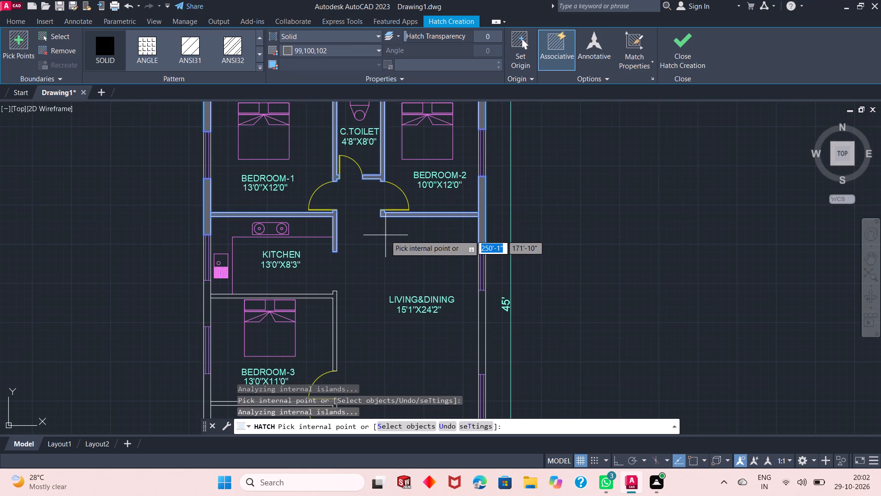
pyautogui.keyDown('ctrl'); pyautogui.scroll(-1, 385, 235); pyautogui.keyUp('ctrl')
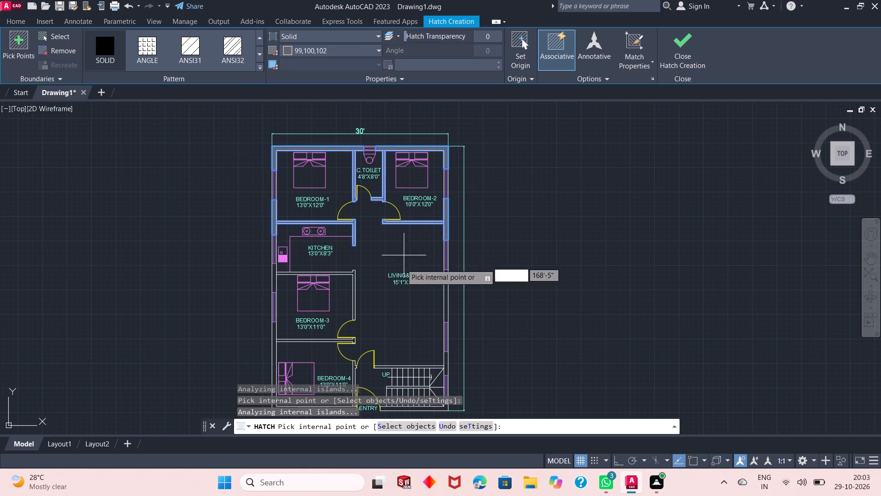
pyautogui.keyDown('ctrl'); pyautogui.scroll(2, 335, 302); pyautogui.keyUp('ctrl')
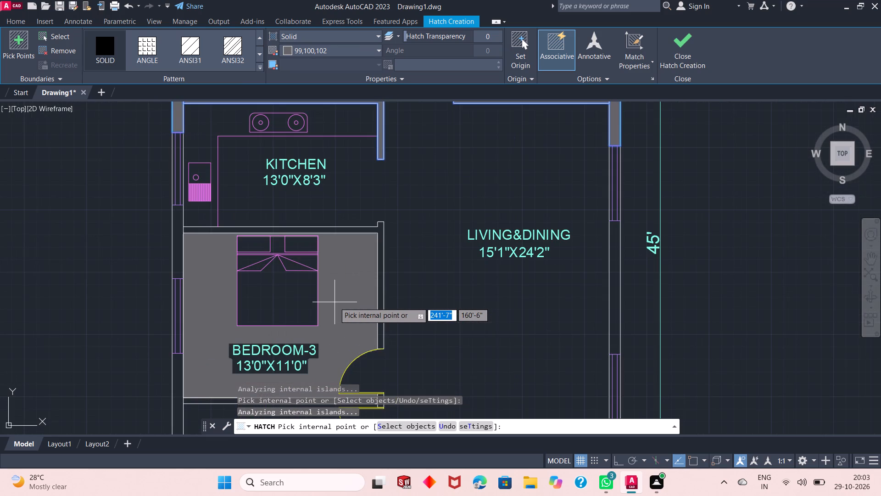
pyautogui.click(176, 236)
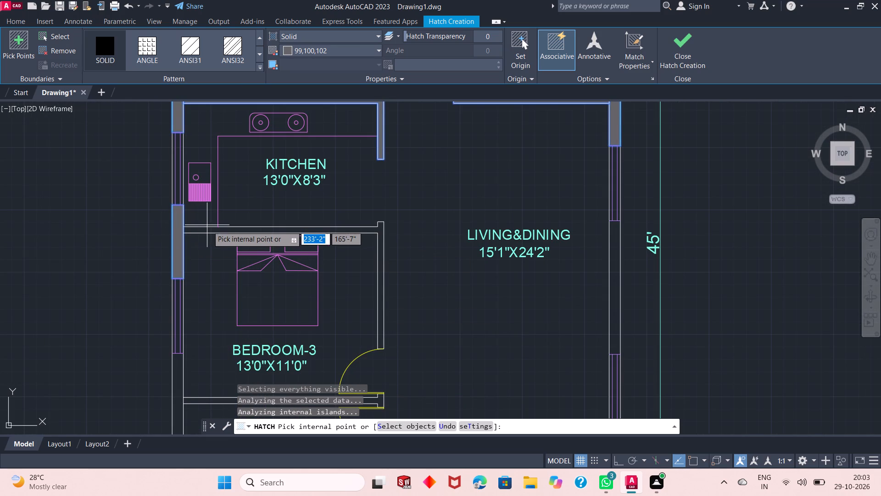
pyautogui.click(212, 230)
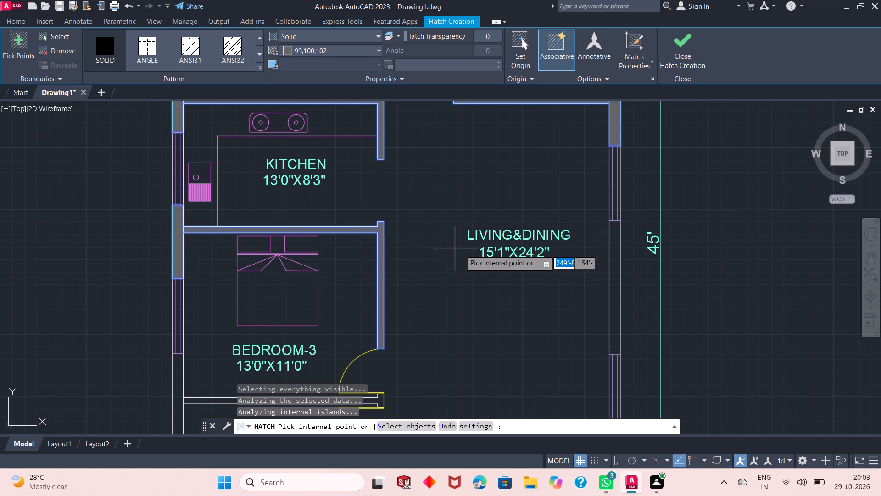
pyautogui.click(613, 287)
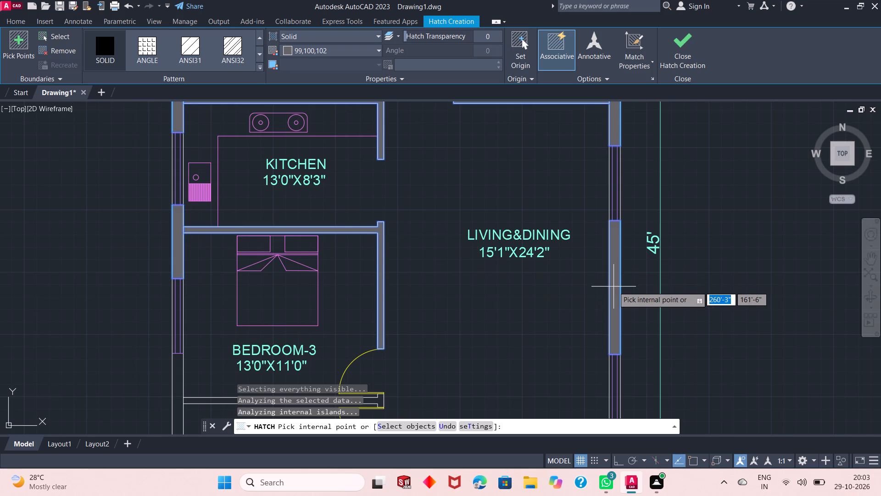
pyautogui.click(178, 385)
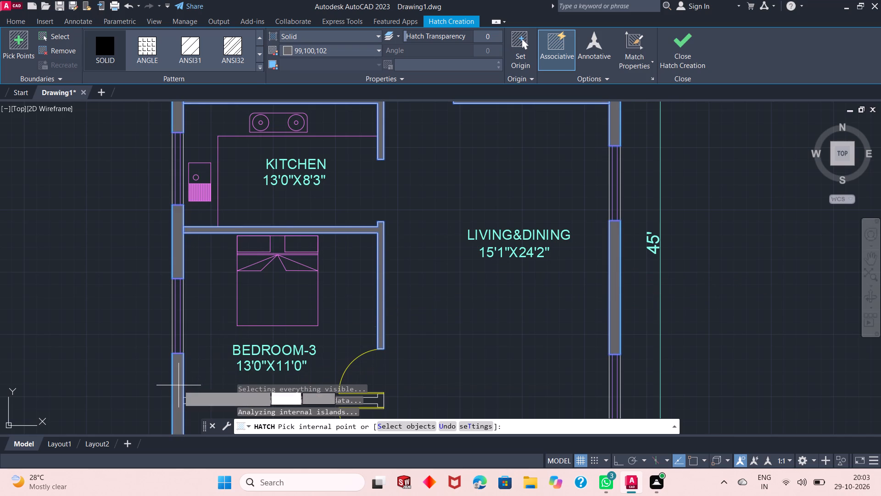
# Hatch the Bedroom-3/Bedroom-4 partition, the wall between Bedroom-4 and the entry, and the bottom outer wall between Bedroom-4's window and the entry.
pyautogui.keyDown('ctrl'); pyautogui.scroll(-2, 266, 181); pyautogui.keyUp('ctrl')
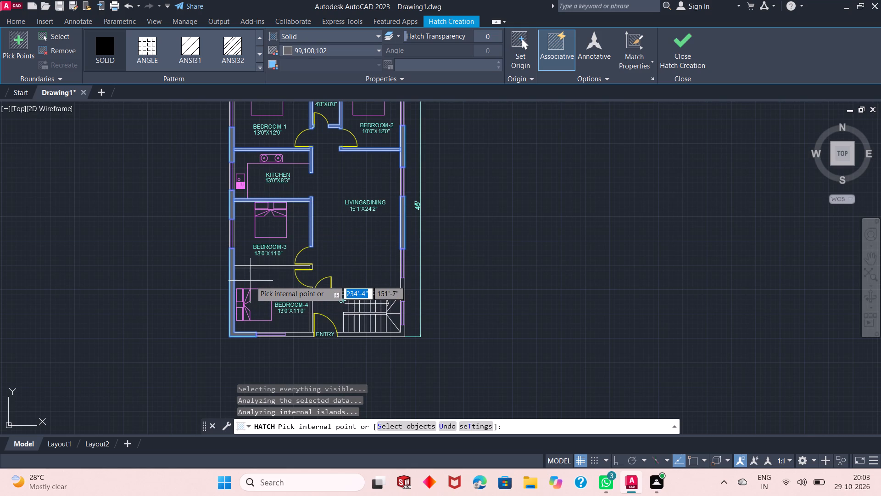
pyautogui.keyDown('ctrl'); pyautogui.scroll(2, 251, 281); pyautogui.keyUp('ctrl')
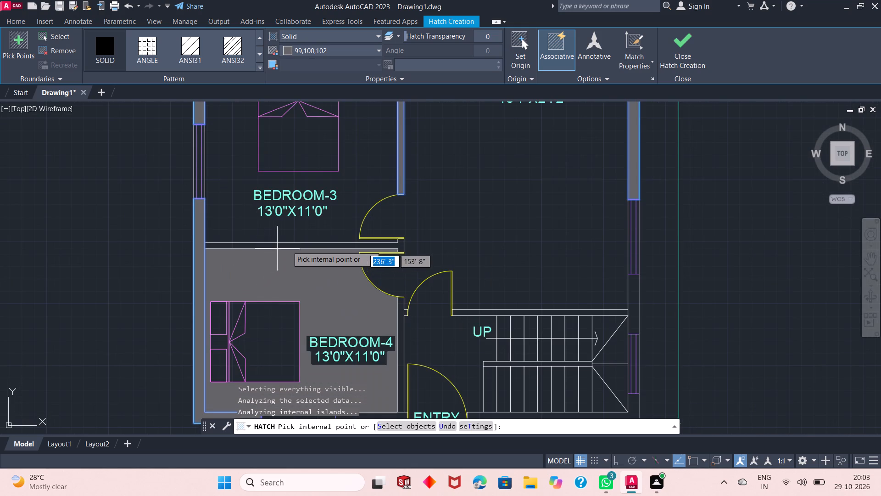
pyautogui.click(295, 245)
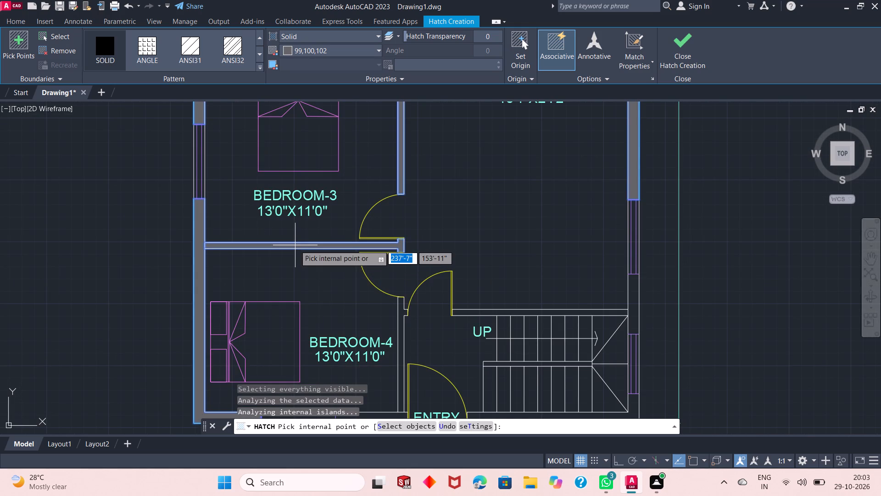
pyautogui.click(400, 374)
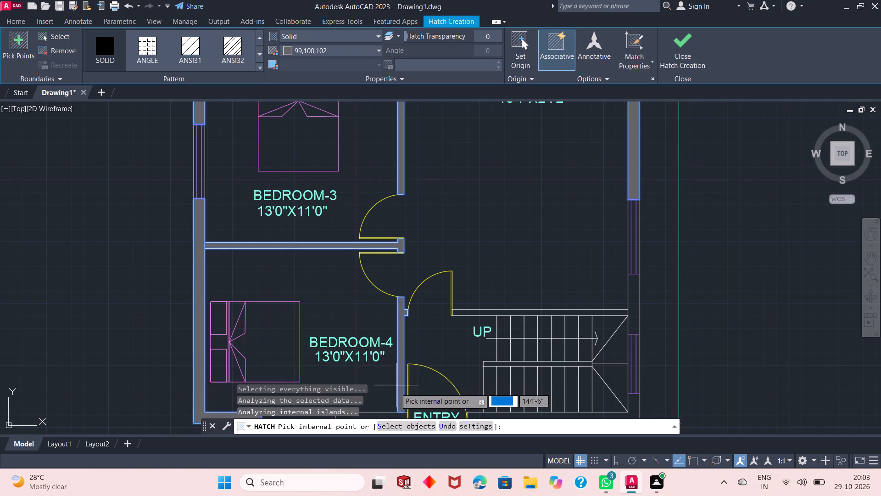
pyautogui.click(378, 417)
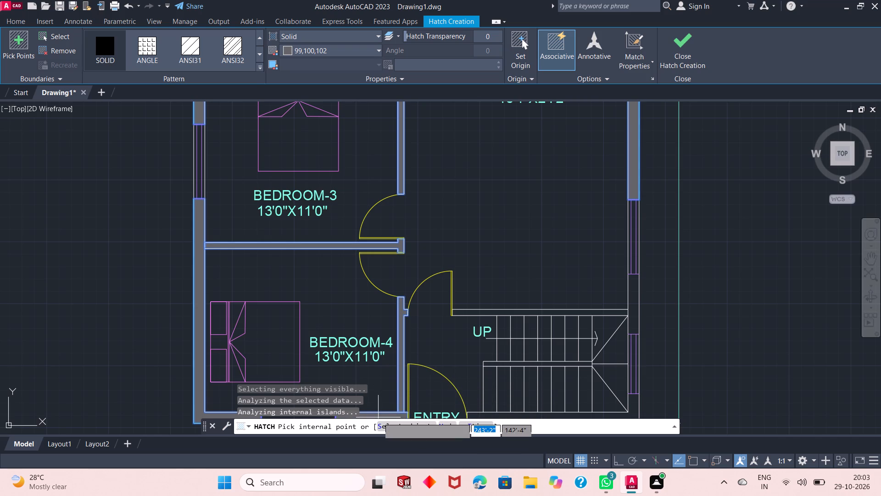
# Hatch the wall above the stairs and the right outer wall sections above and below the stair window, and finish the hatch.
pyautogui.click(477, 315)
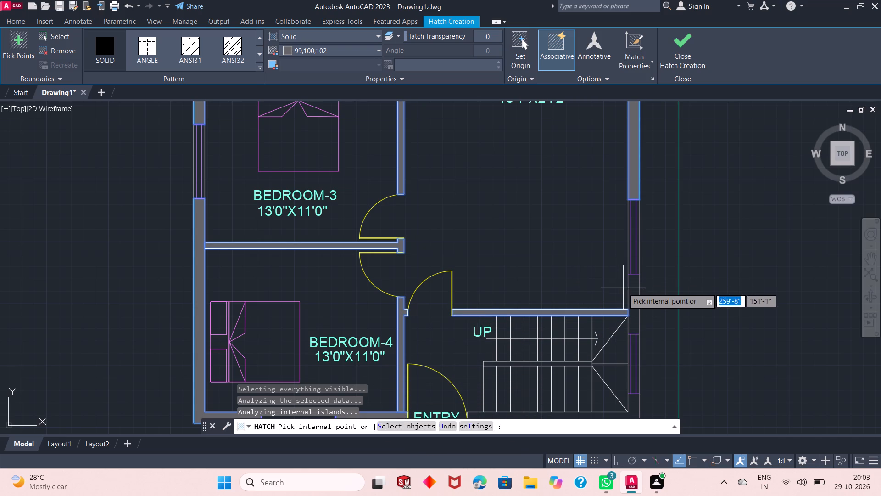
pyautogui.click(631, 302)
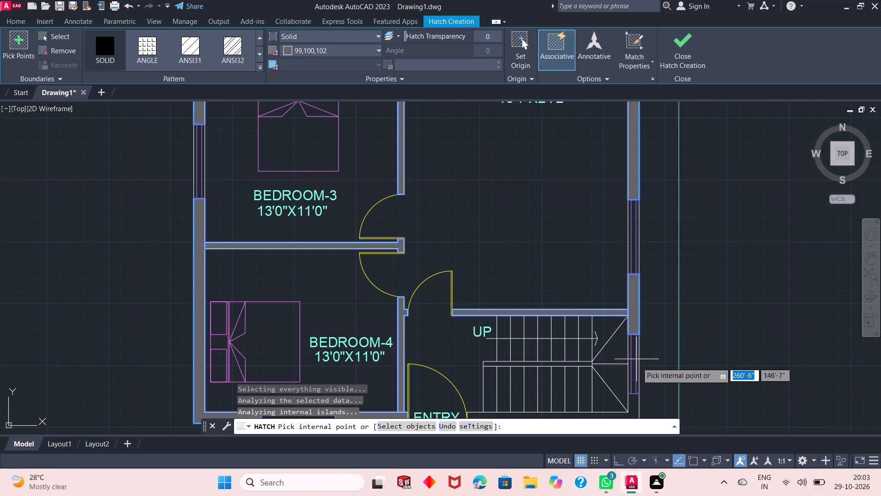
pyautogui.click(632, 409)
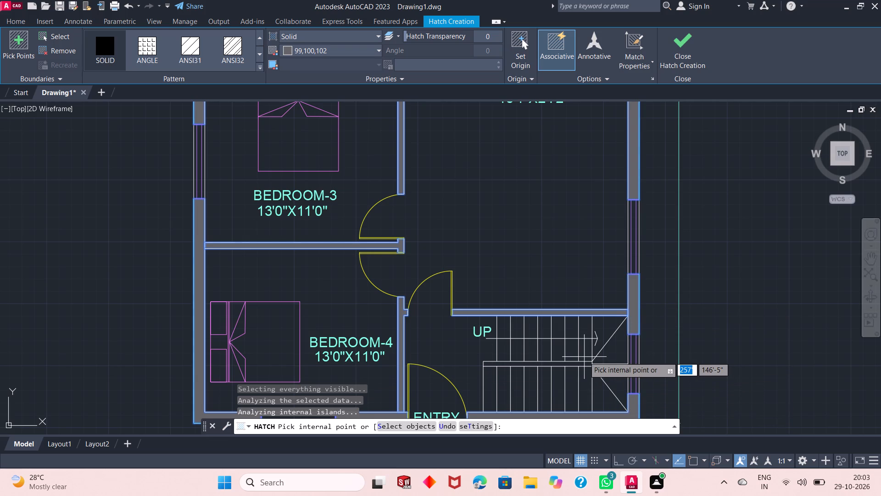
pyautogui.keyDown('ctrl'); pyautogui.scroll(-1, 584, 357); pyautogui.keyUp('ctrl')
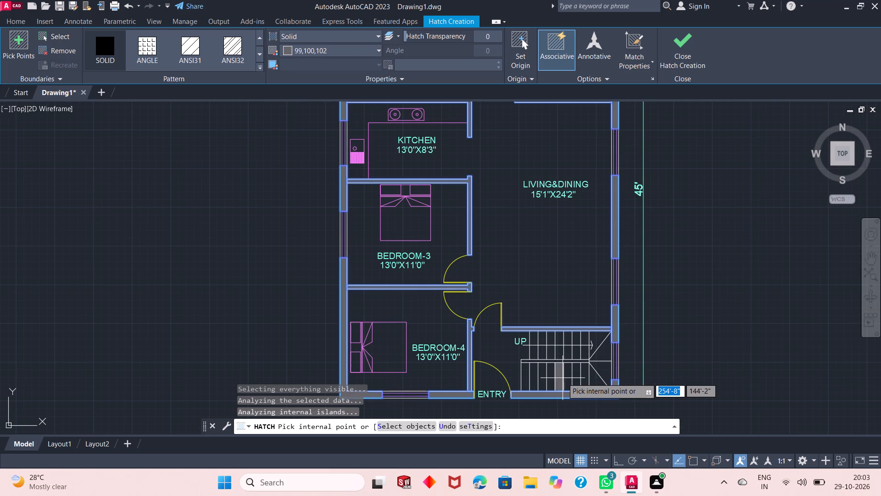
pyautogui.click(686, 48)
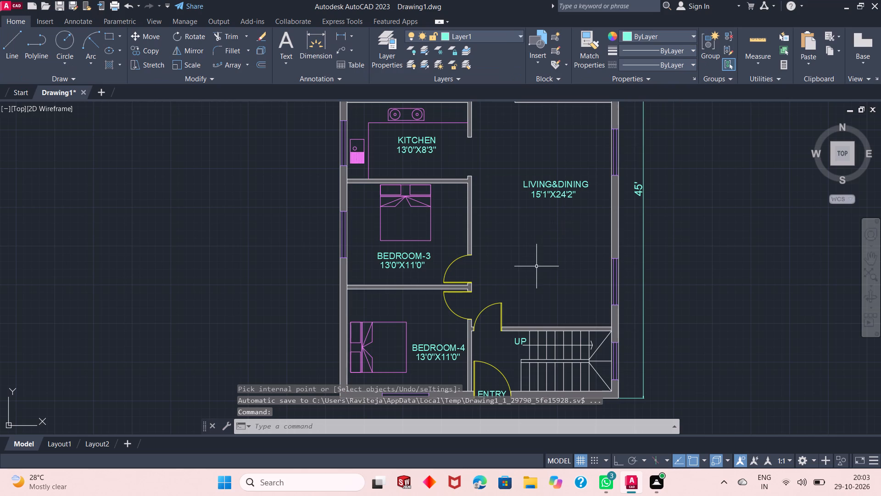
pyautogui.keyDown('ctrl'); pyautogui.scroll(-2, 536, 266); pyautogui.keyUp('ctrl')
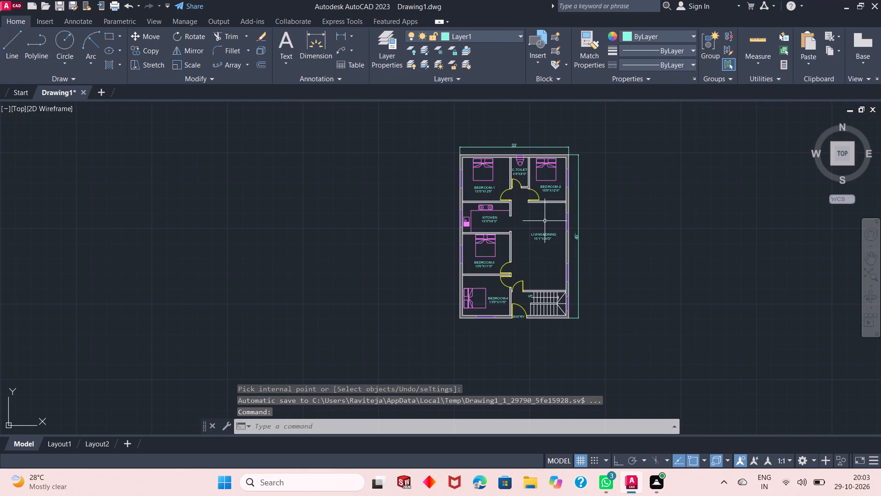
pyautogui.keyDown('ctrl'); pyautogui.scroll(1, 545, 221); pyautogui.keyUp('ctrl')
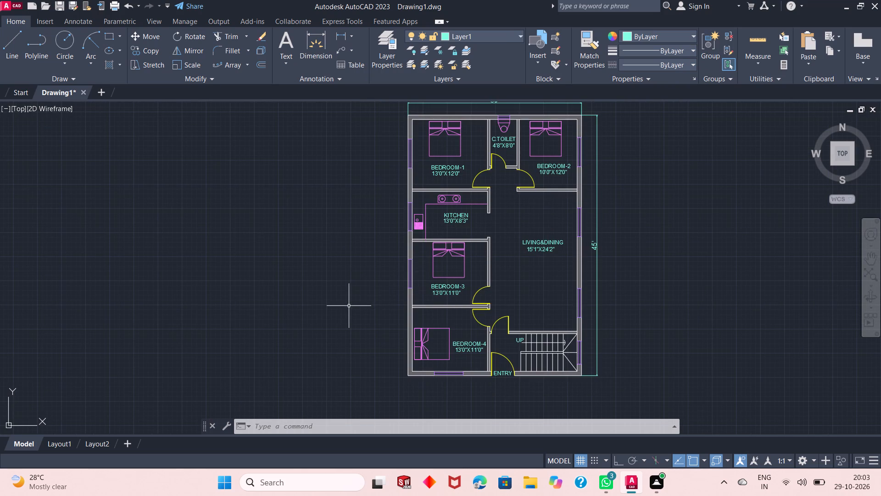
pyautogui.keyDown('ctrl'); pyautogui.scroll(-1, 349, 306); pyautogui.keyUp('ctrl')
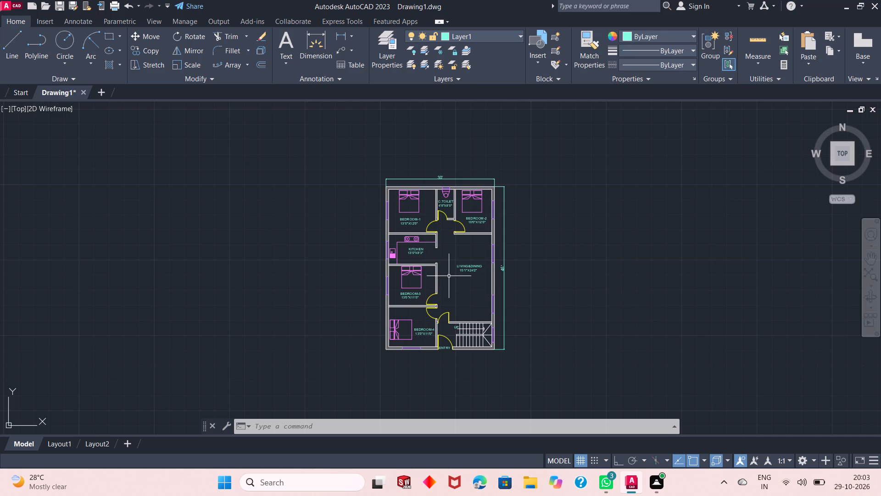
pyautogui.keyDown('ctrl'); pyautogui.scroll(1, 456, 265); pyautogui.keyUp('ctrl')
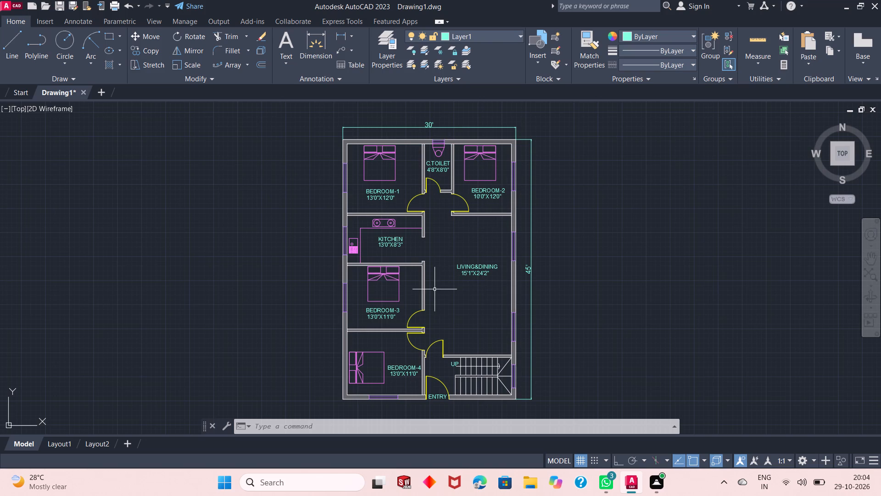
# Run the LOGFILEOFF command.
pyautogui.click(350, 424)
pyautogui.write('LOG')
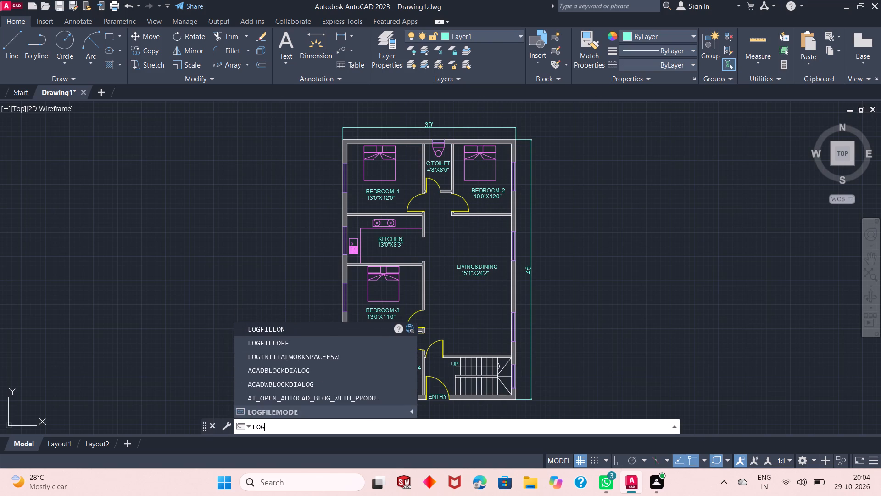
pyautogui.click(311, 340)
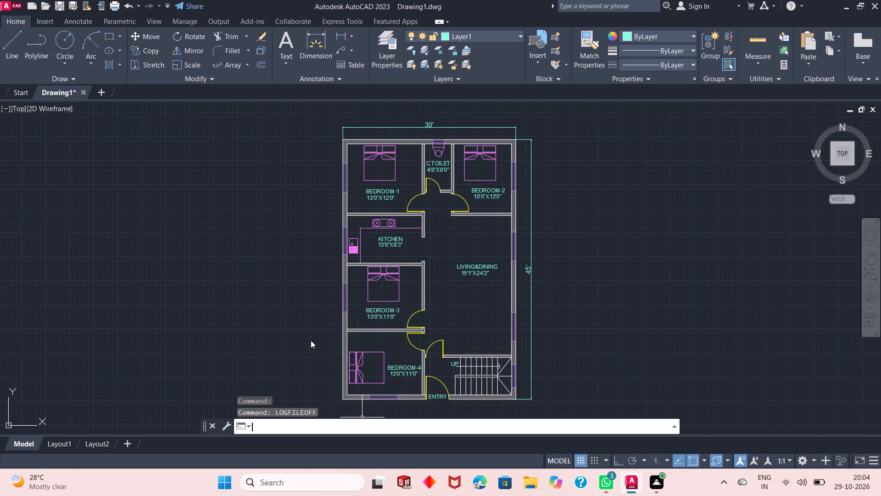
# Start saving the drawing and clear the proposed file name.
pyautogui.hotkey('ctrl', 's')
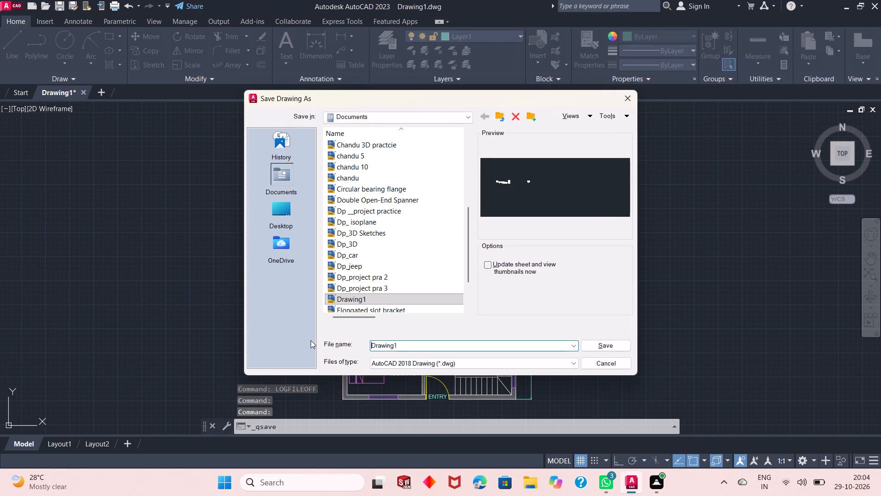
pyautogui.click(403, 346)
pyautogui.press('BackSpace')
pyautogui.press('BackSpace')
pyautogui.press('BackSpace')
pyautogui.press('BackSpace')
pyautogui.press('BackSpace')
pyautogui.press('BackSpace')
pyautogui.press('BackSpace')
pyautogui.press('BackSpace')
pyautogui.press('BackSpace')
pyautogui.press('BackSpace')
pyautogui.press('BackSpace')
pyautogui.press('BackSpace')
pyautogui.press('BackSpace')
pyautogui.press('BackSpace')
pyautogui.press('BackSpace')
pyautogui.press('BackSpace')
pyautogui.press('BackSpace')
pyautogui.press('BackSpace')
pyautogui.press('BackSpace')
pyautogui.press('BackSpace')
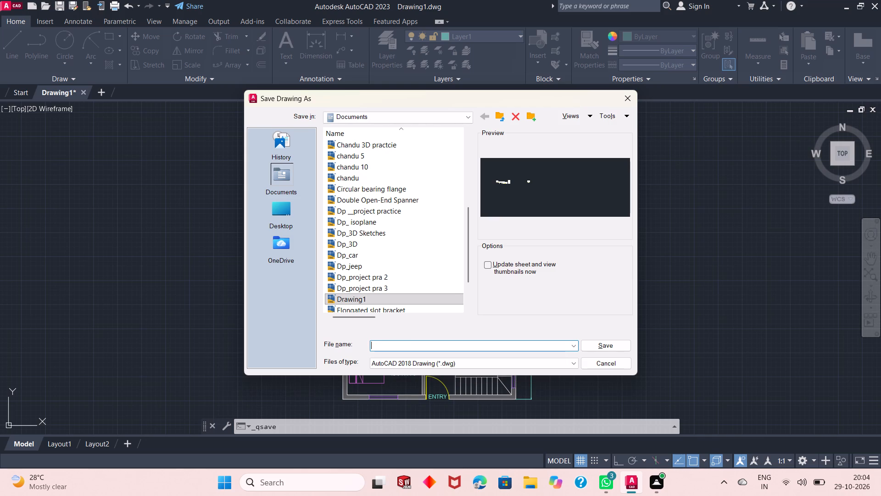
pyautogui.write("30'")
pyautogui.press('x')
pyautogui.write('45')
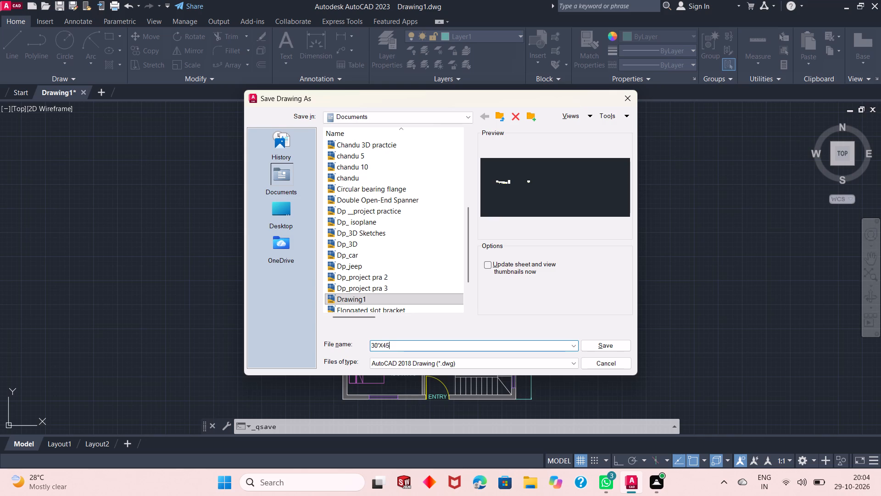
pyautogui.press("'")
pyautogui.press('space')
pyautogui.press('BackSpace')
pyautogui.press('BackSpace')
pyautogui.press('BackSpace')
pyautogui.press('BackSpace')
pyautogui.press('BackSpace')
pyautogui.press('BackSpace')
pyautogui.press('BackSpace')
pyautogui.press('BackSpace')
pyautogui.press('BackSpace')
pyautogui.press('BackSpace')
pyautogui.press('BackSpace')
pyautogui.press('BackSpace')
# Name the drawing file "30X45 house plan north face".
pyautogui.write('30')
pyautogui.press('x')
pyautogui.write('45')
pyautogui.press('space')
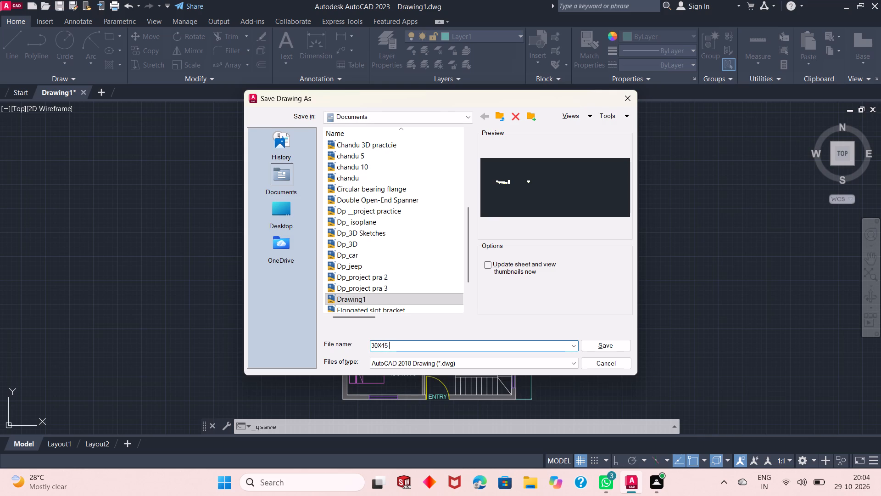
pyautogui.write('HOUSE')
pyautogui.press('space')
pyautogui.press('BackSpace')
pyautogui.press('BackSpace')
pyautogui.press('BackSpace')
pyautogui.press('BackSpace')
pyautogui.press('BackSpace')
pyautogui.press('BackSpace')
pyautogui.write('house')
pyautogui.press('space')
pyautogui.write('plan north')
pyautogui.press('space')
pyautogui.write('favw')
pyautogui.press('BackSpace')
pyautogui.press('e')
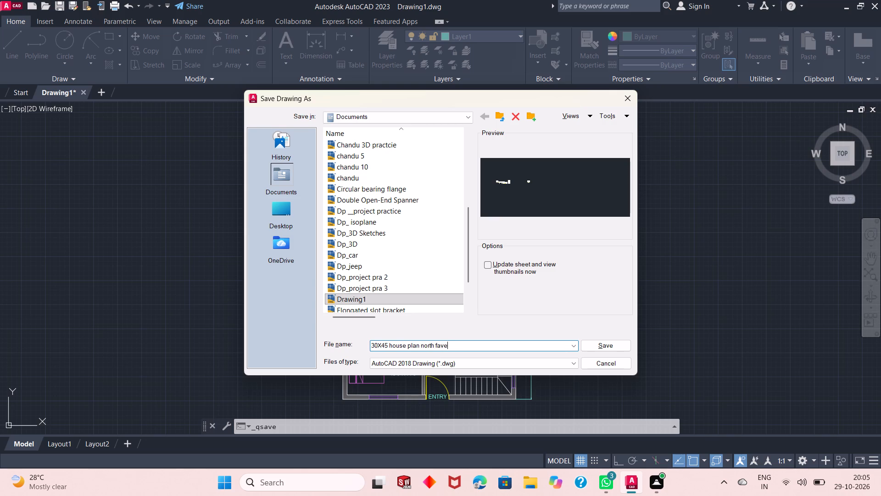
pyautogui.press('BackSpace')
pyautogui.press('BackSpace')
pyautogui.write('ce')
# Choose the Dp AutoCAD folder inside Documents and save the drawing there as an AutoCAD 2018 drawing.
pyautogui.scroll(4, 381, 180)
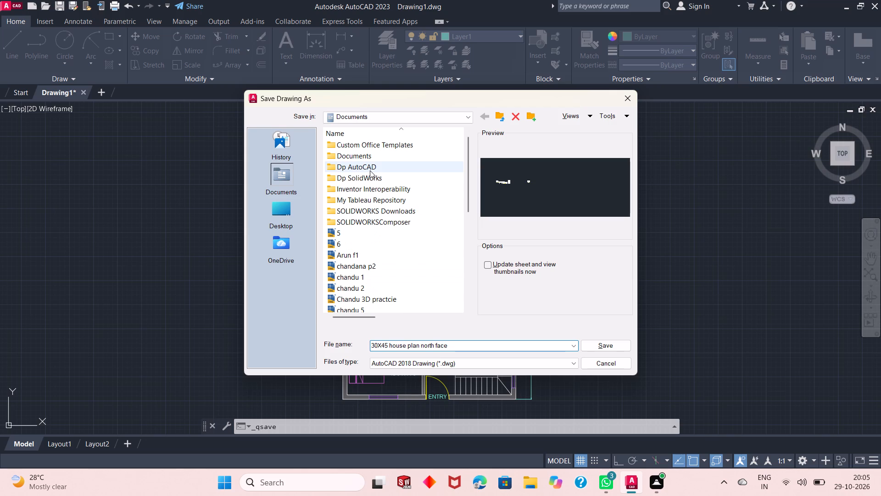
pyautogui.click(370, 170)
pyautogui.doubleClick(384, 168)
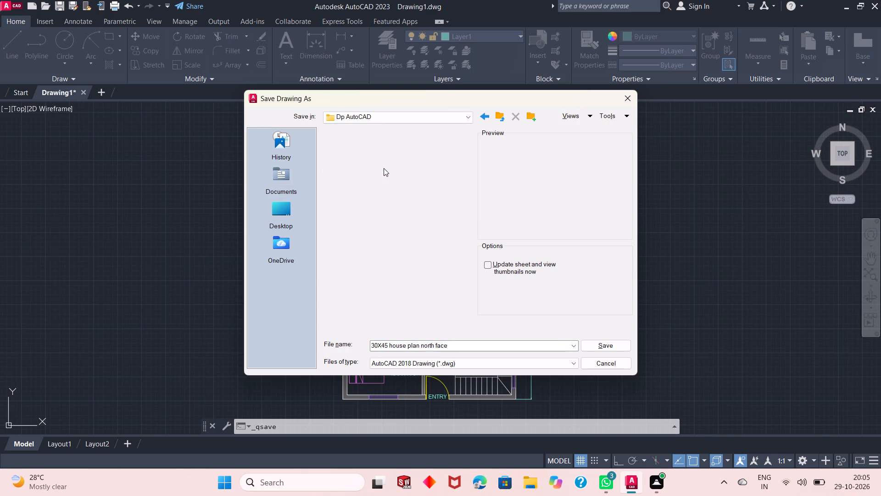
pyautogui.click(607, 344)
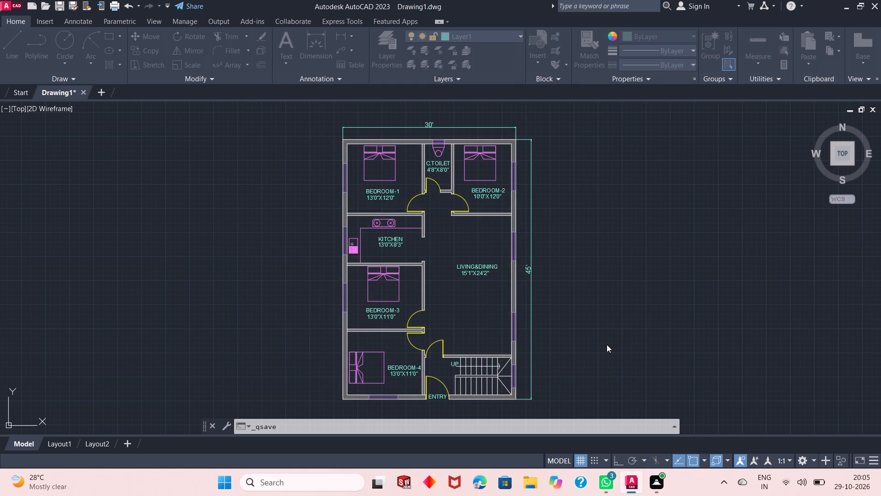
# Start plotting the drawing with the DWG To PDF.pc3 plotter on ISO expand A4 (297.00 x 210.00 MM) paper.
pyautogui.write('plo')
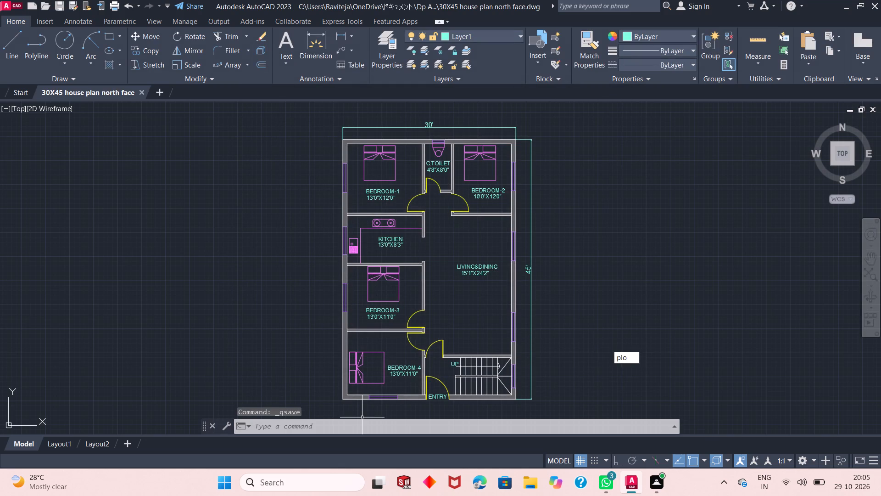
pyautogui.press('Return')
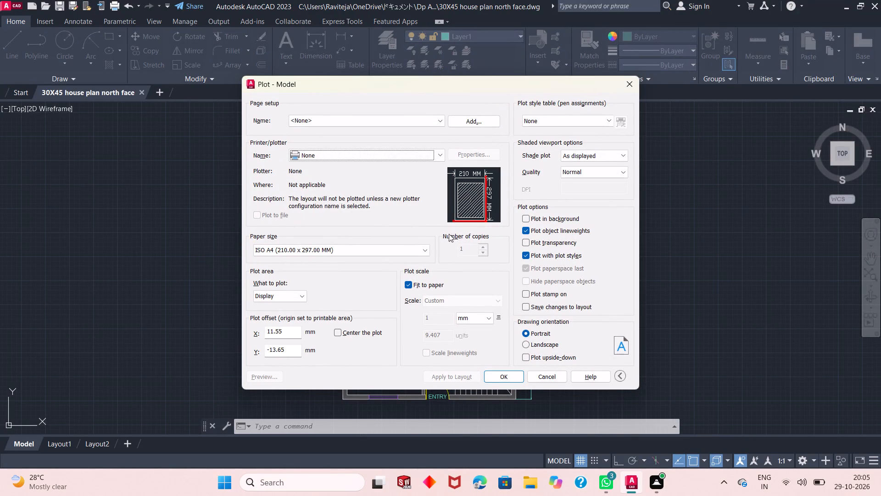
pyautogui.click(360, 155)
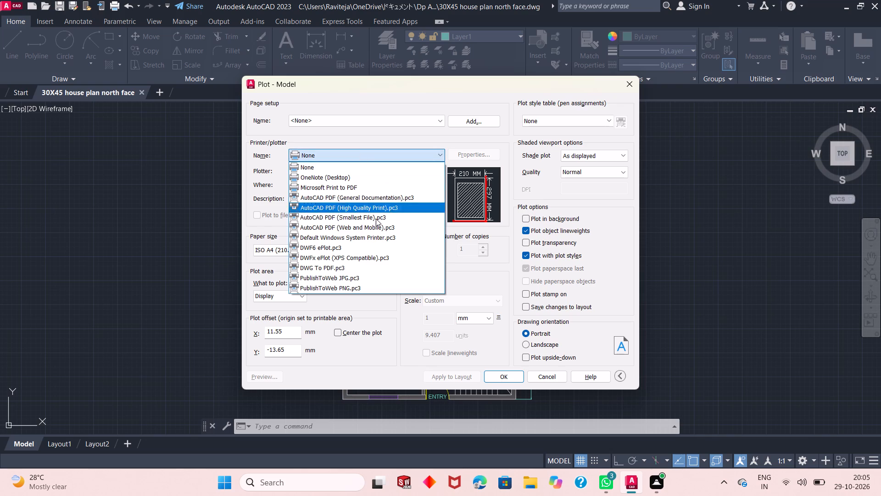
pyautogui.click(336, 268)
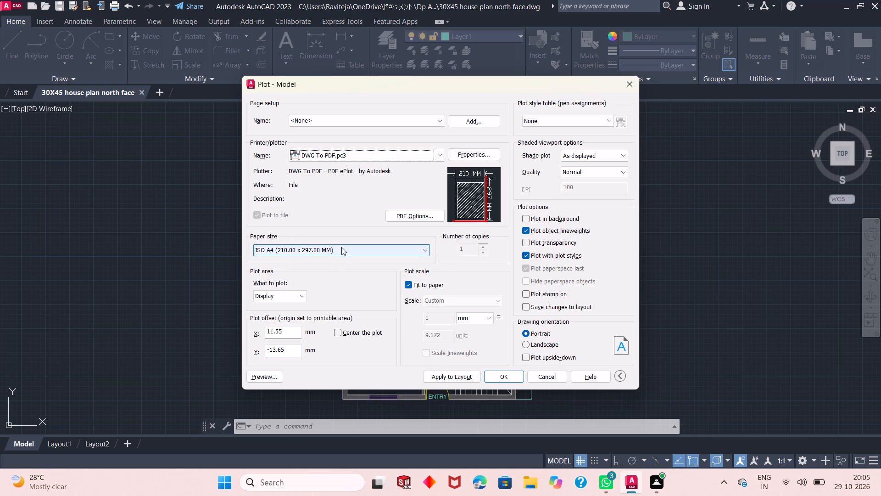
pyautogui.click(351, 250)
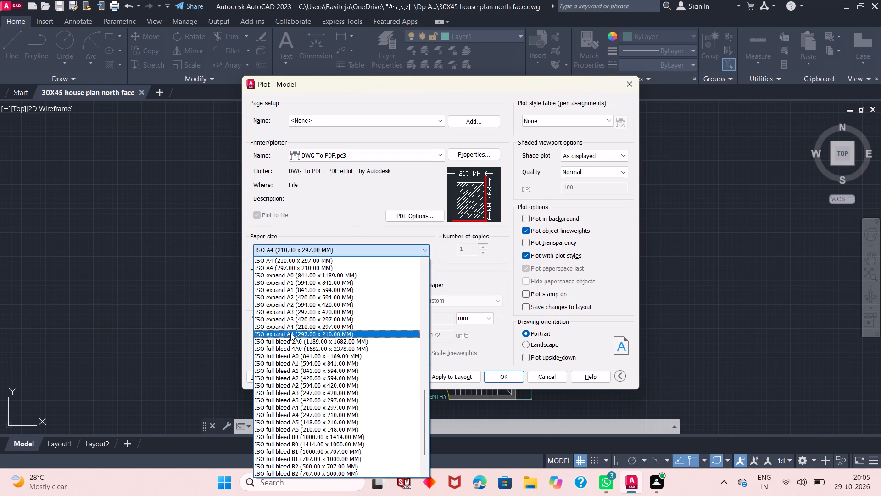
pyautogui.click(290, 333)
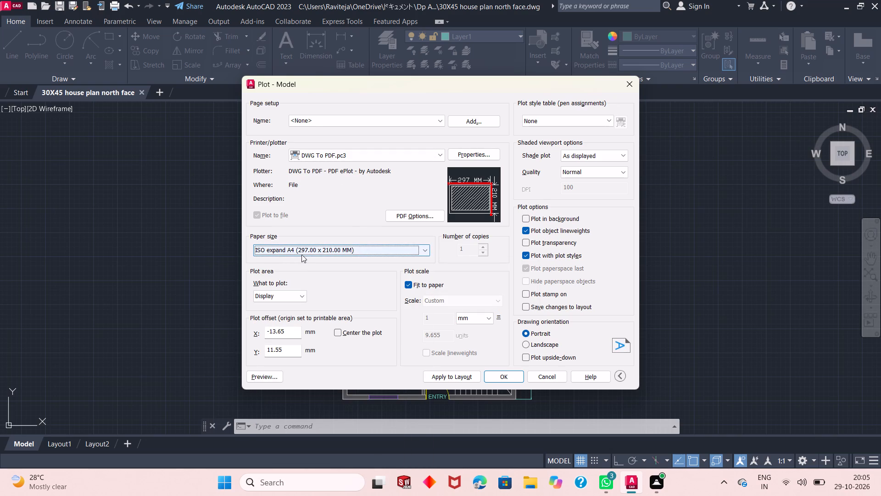
pyautogui.click(329, 249)
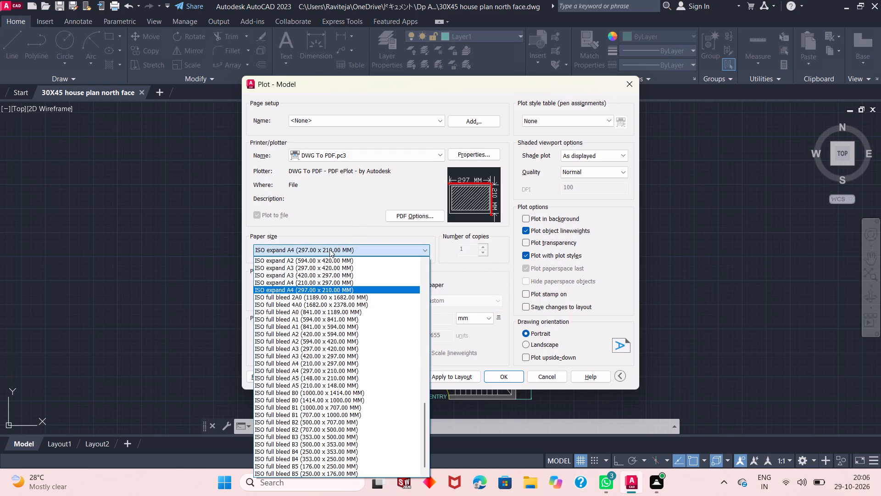
pyautogui.click(329, 249)
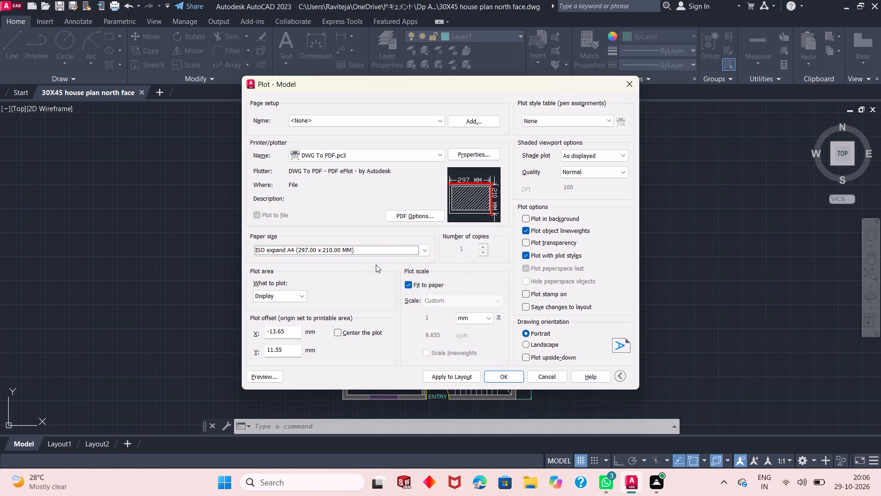
# Set the plot to landscape orientation and centre it on the paper.
pyautogui.click(541, 347)
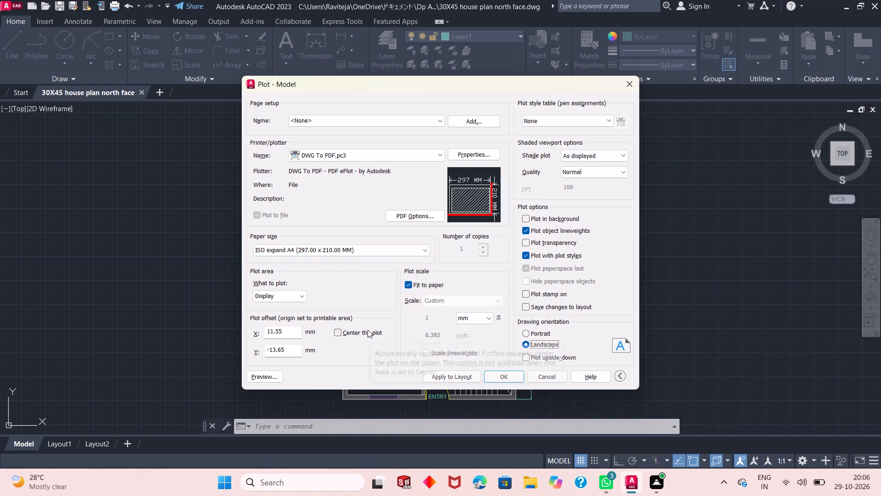
pyautogui.click(368, 330)
# Define the plot area as a window enclosing the whole floor plan and its 30' and 45' dimensions.
pyautogui.click(285, 290)
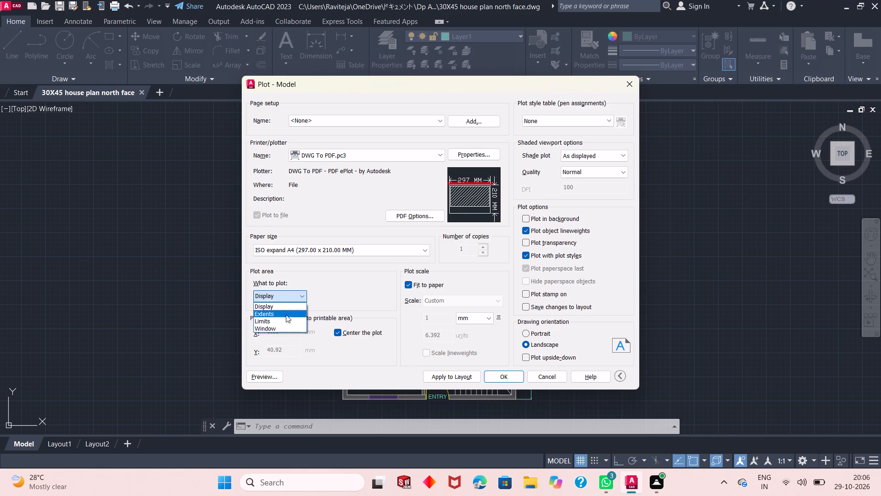
pyautogui.click(285, 327)
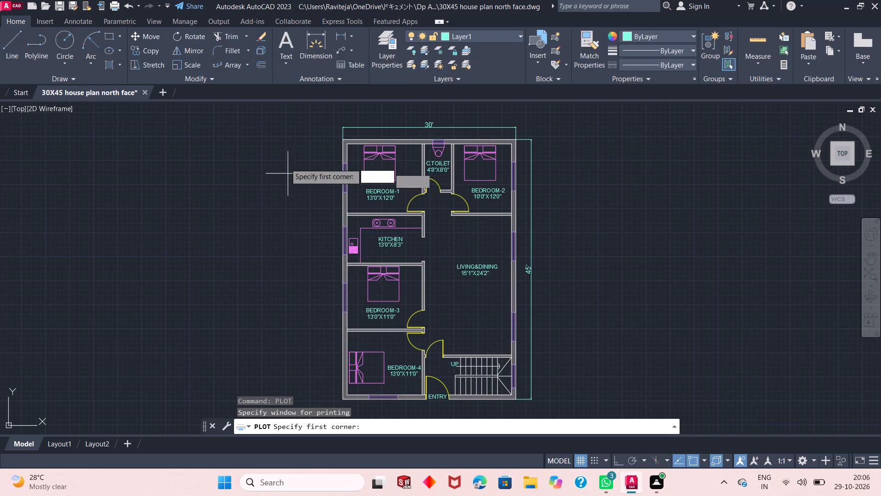
pyautogui.click(283, 116)
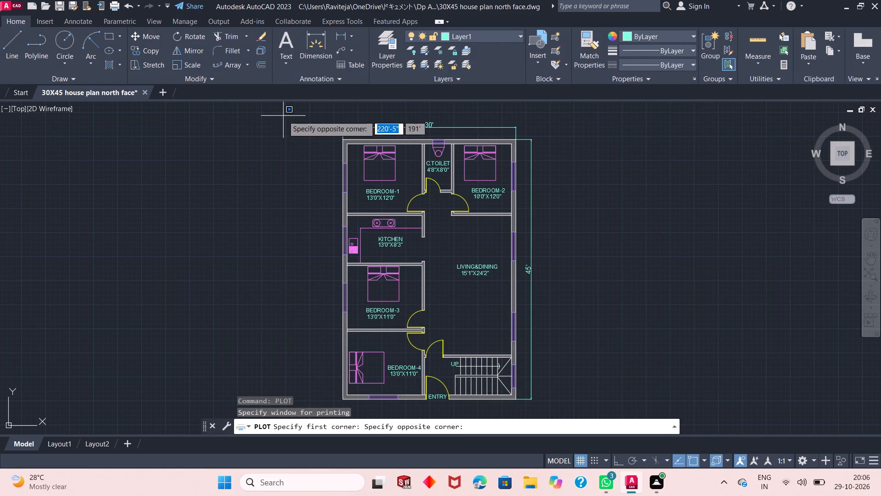
pyautogui.click(572, 415)
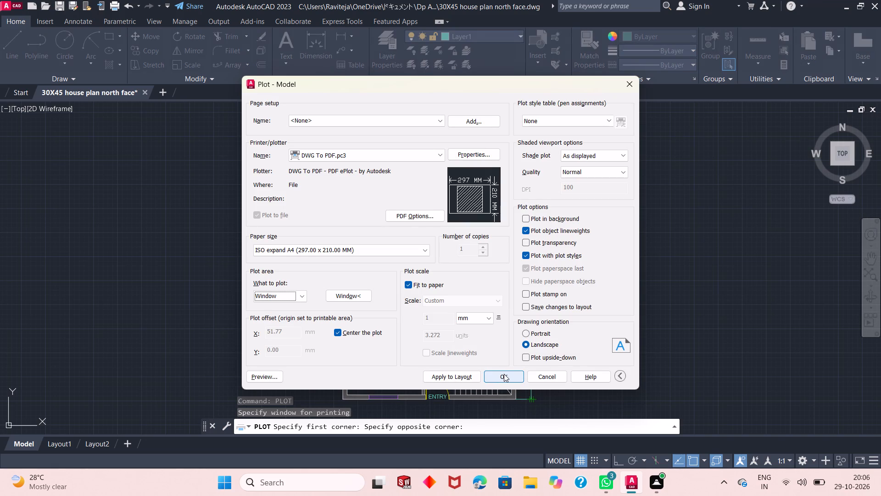
# Plot the floor plan to "30X45 house plan north face-Model.pdf" in the Dp AutoCAD folder and close the opened PDF.
pyautogui.click(505, 374)
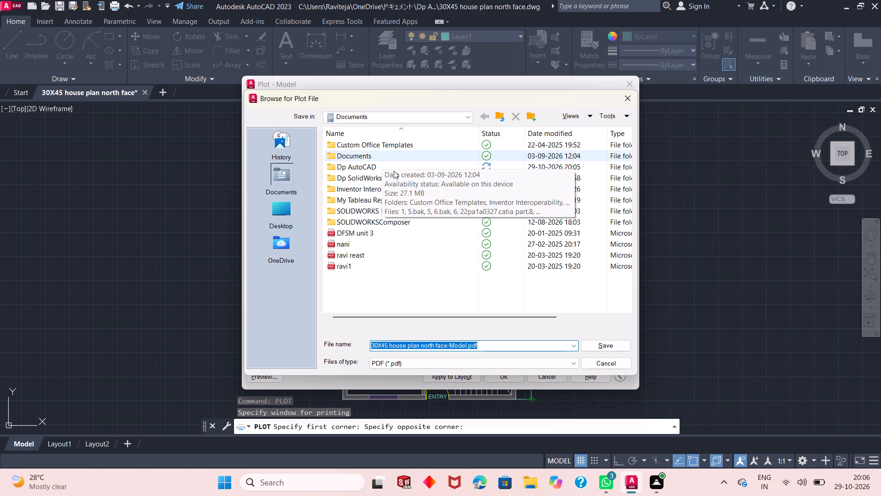
pyautogui.doubleClick(375, 169)
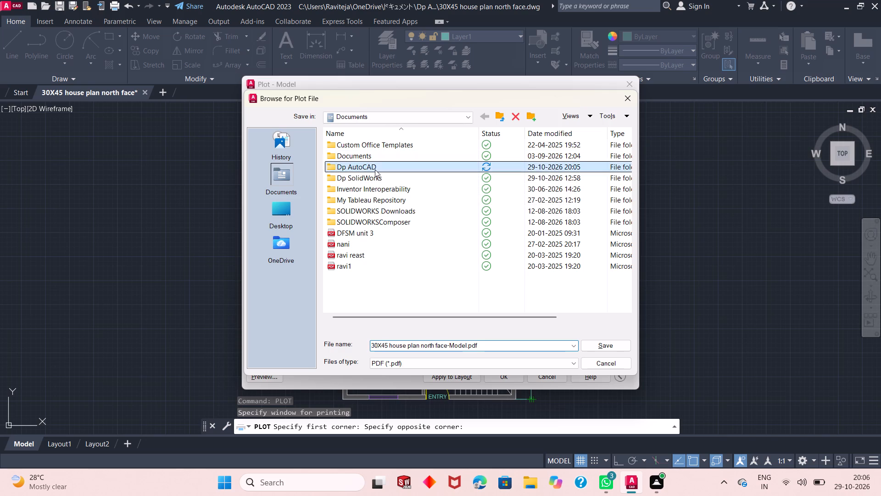
pyautogui.click(597, 346)
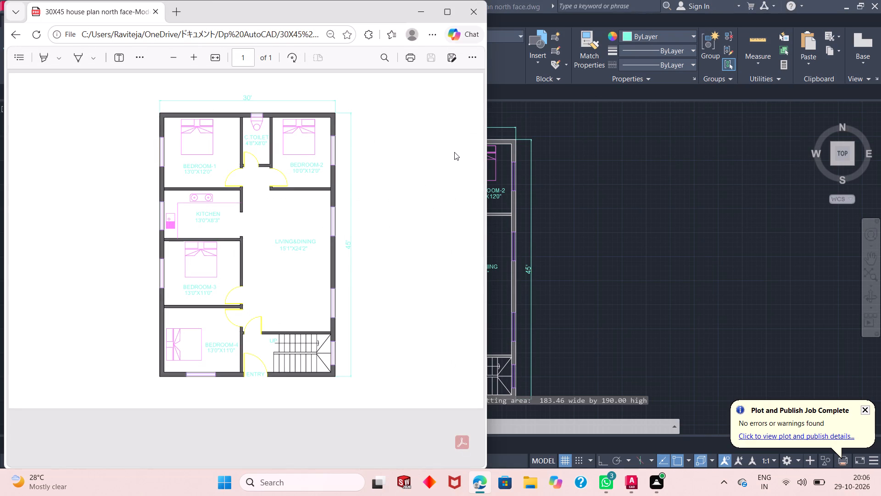
pyautogui.click(468, 14)
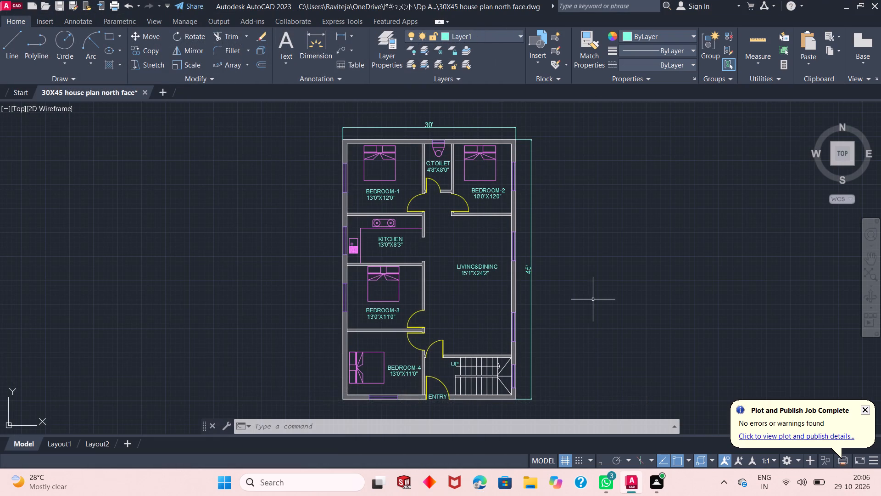